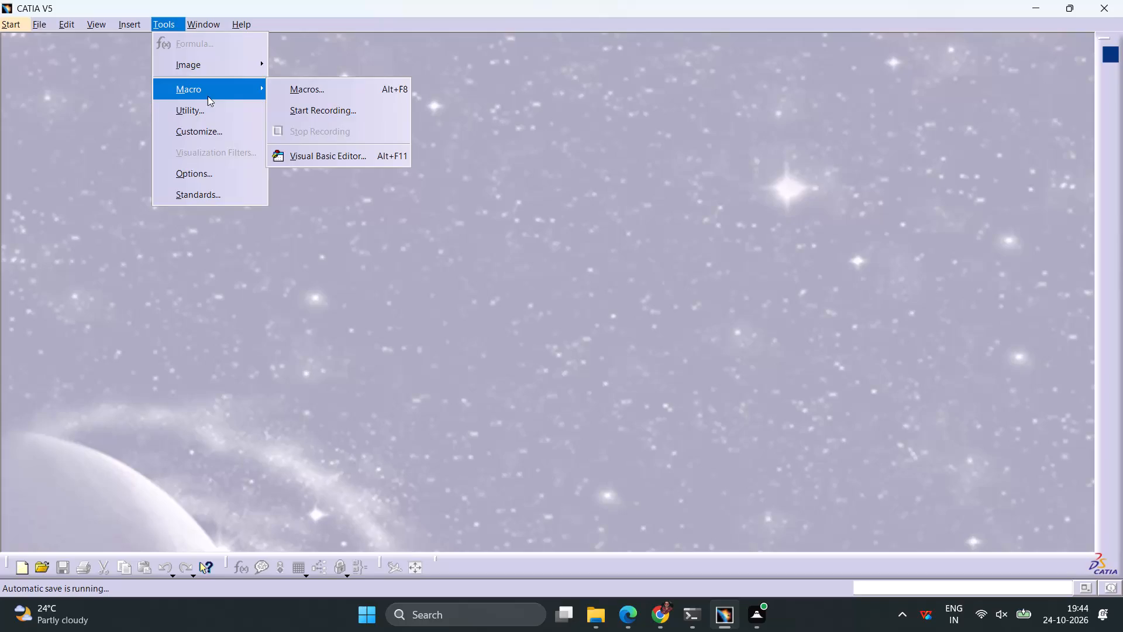
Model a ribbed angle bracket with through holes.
Start recording a macro with CATScript as the language.
click(311, 111)
click(781, 472)
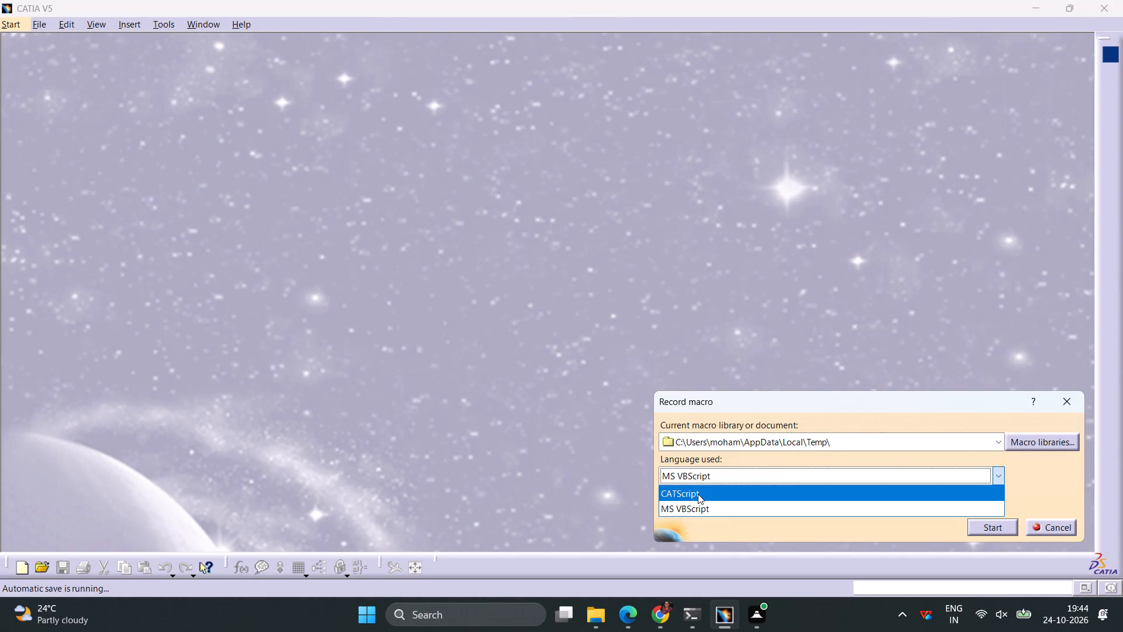
click(698, 494)
click(989, 533)
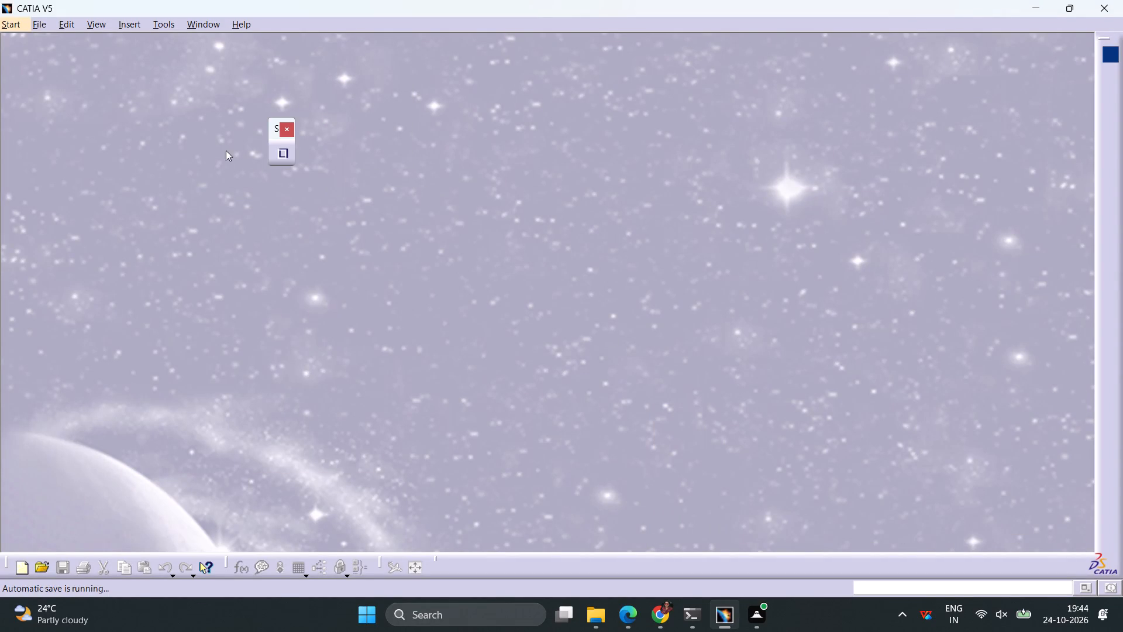
Create a new part in the Part Design workbench.
click(15, 27)
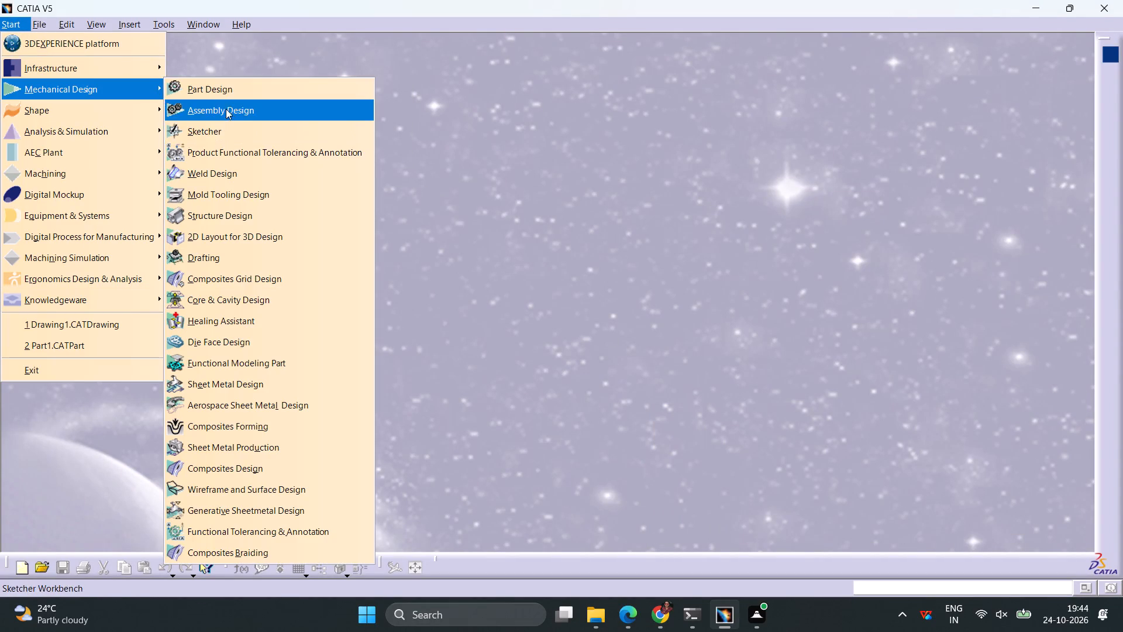
click(220, 98)
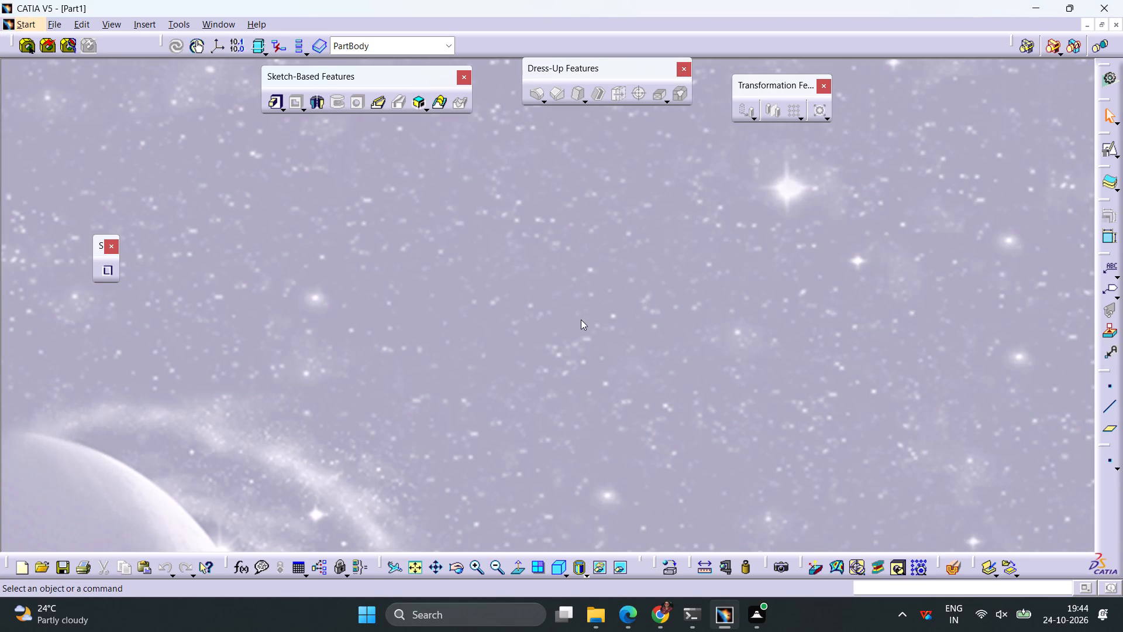
Open a standard, non-positioned sketch on the yz plane.
click(575, 328)
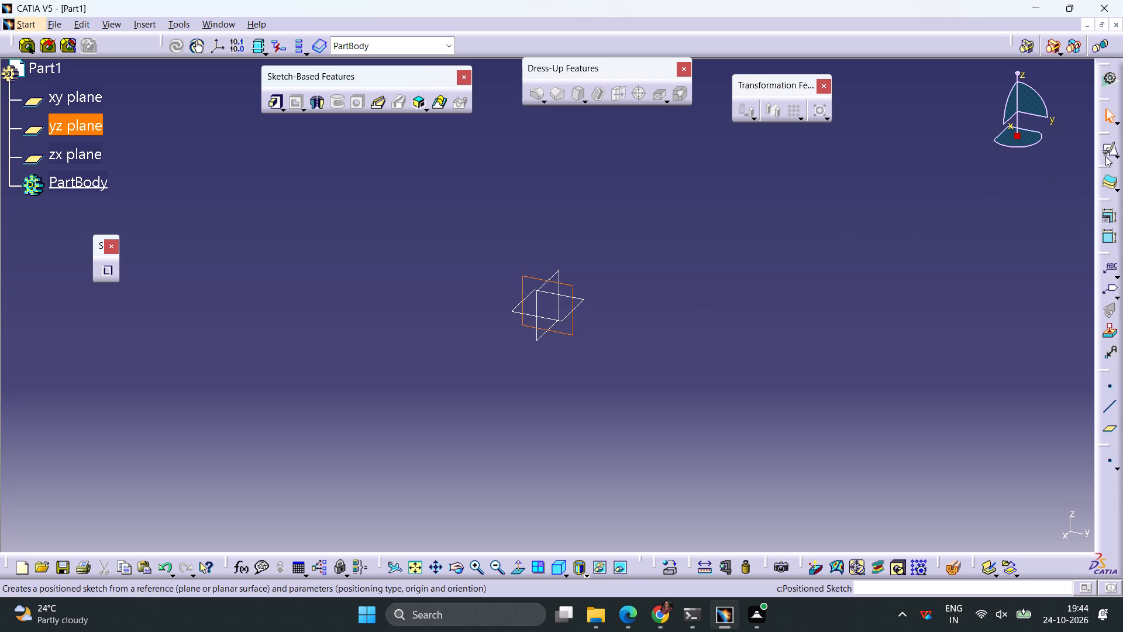
click(1117, 152)
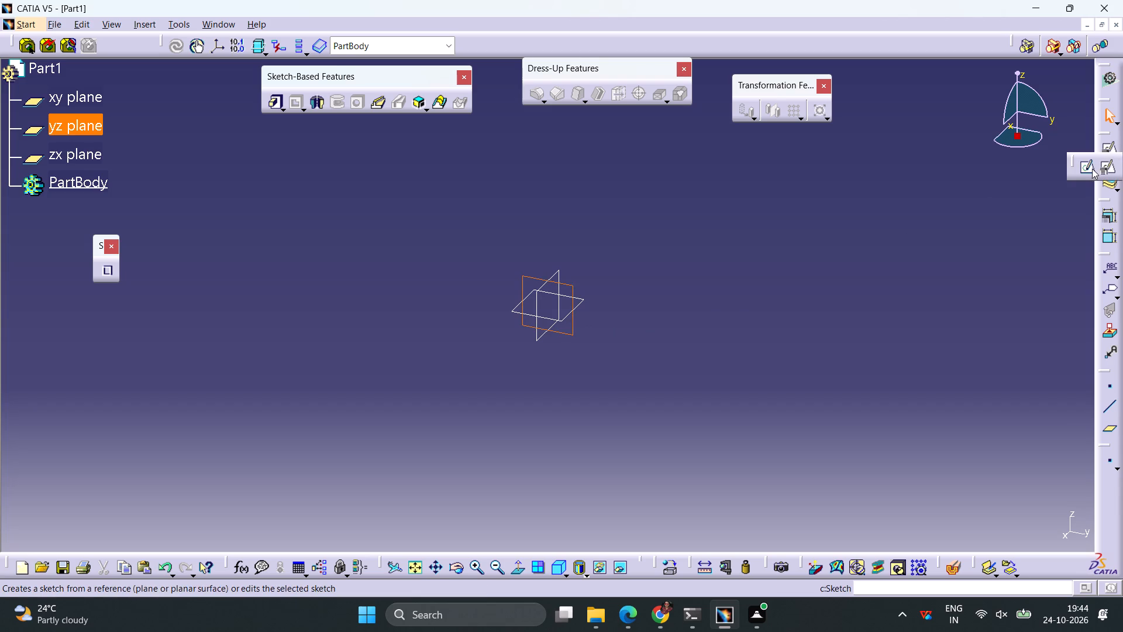
click(1090, 169)
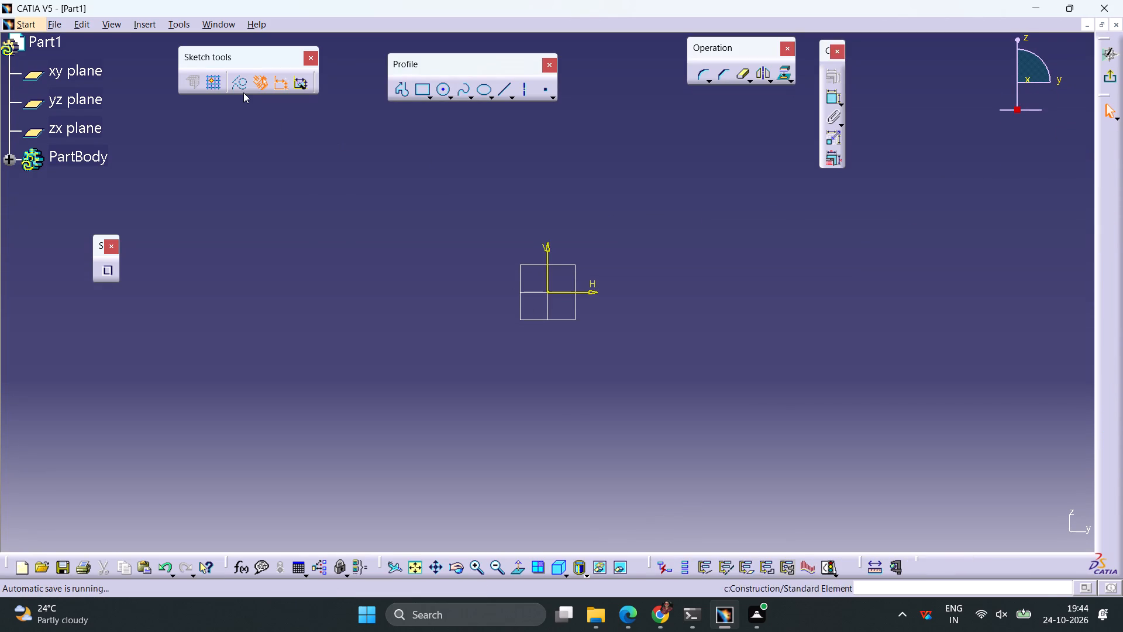
Sketch a vertical line upward from the origin and dimension its length to 90 mm.
click(497, 97)
click(550, 291)
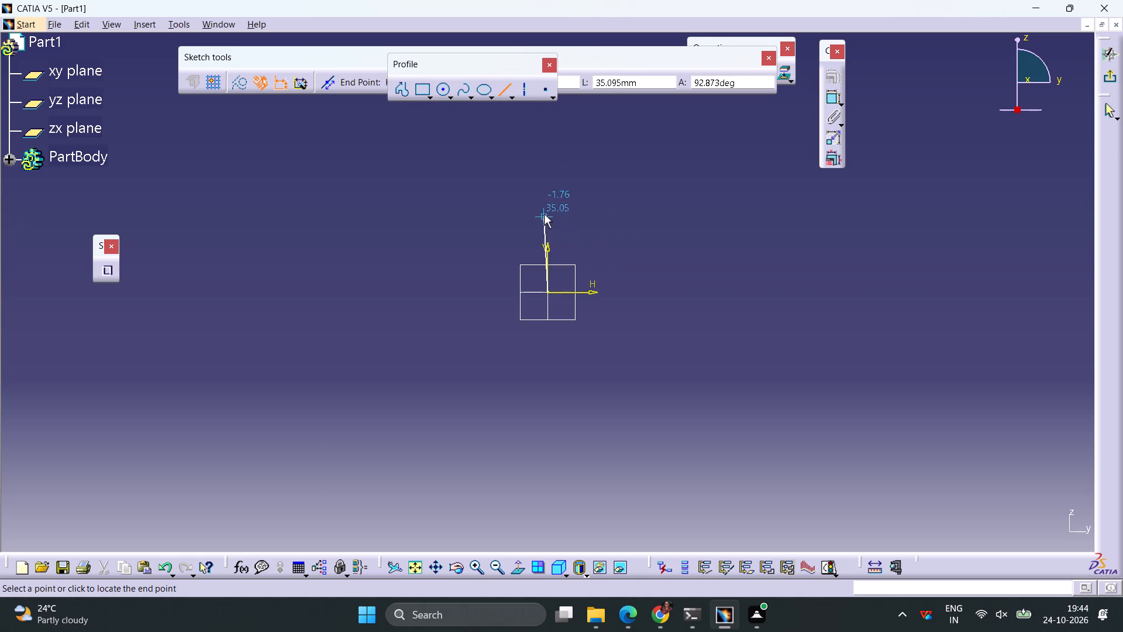
click(549, 207)
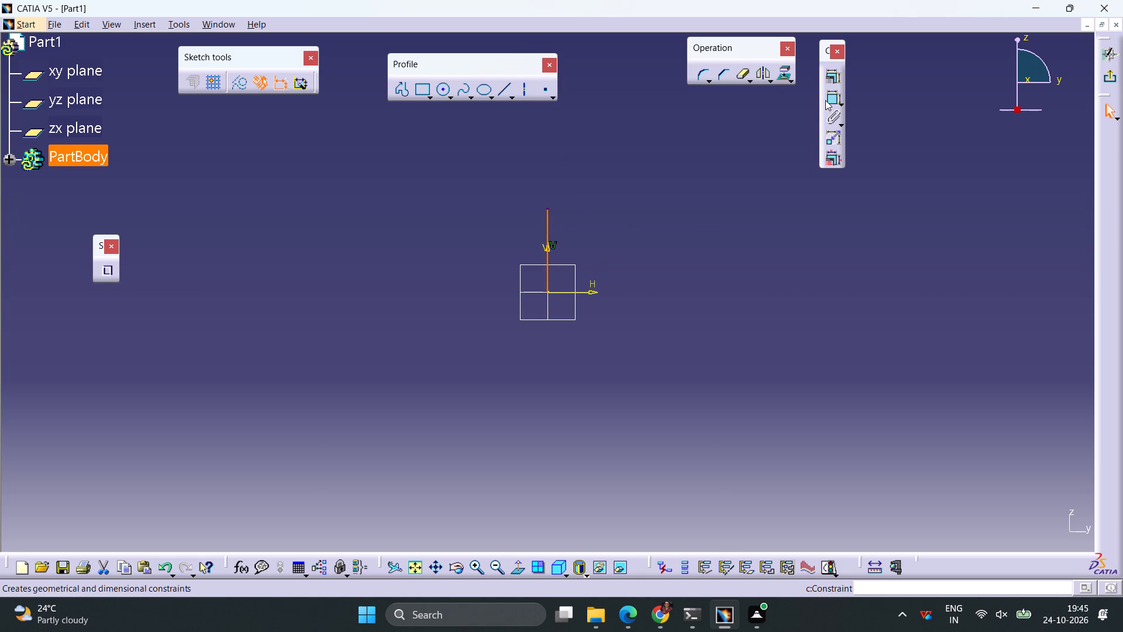
click(825, 100)
click(445, 261)
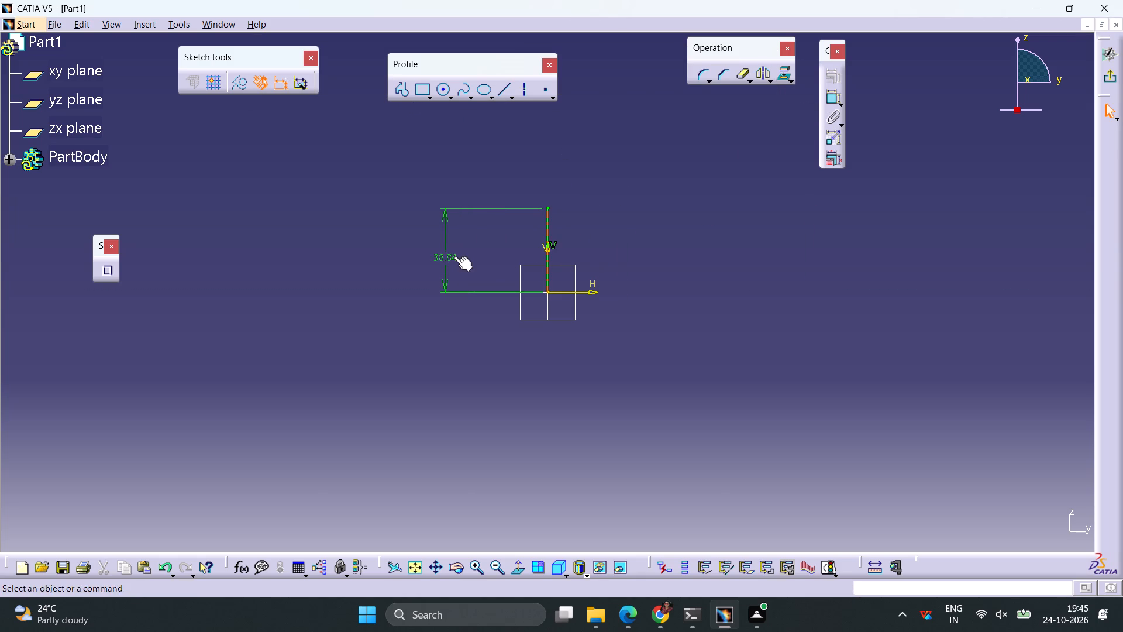
double_click(454, 256)
text(90)
key(Return)
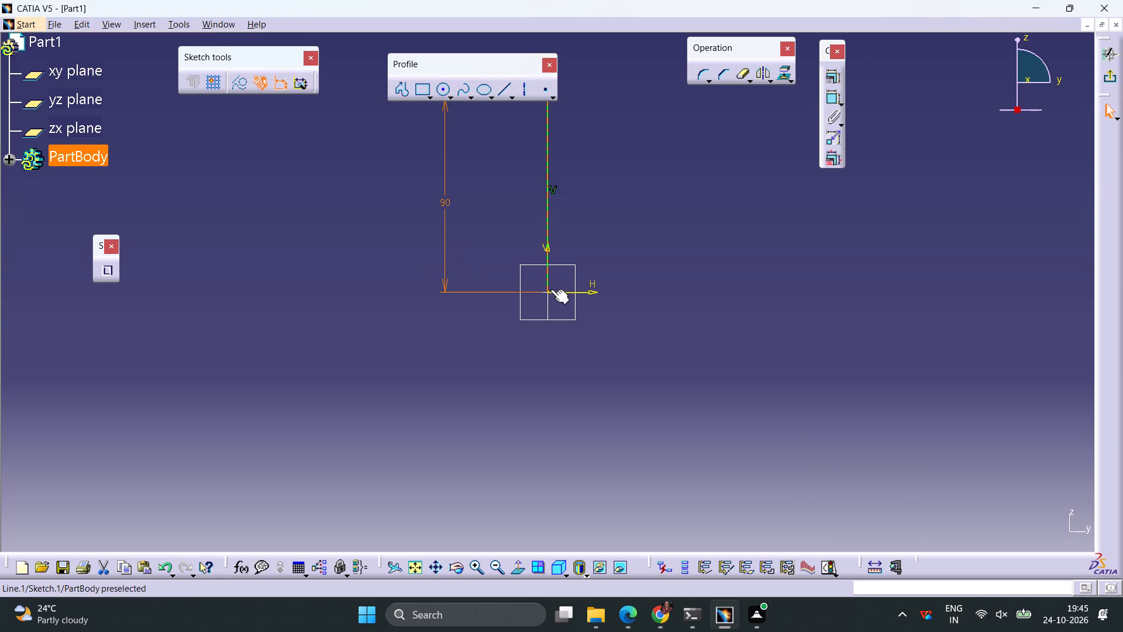
Sketch a horizontal line from the origin along the positive H axis and dimension its length to 150 mm.
click(503, 95)
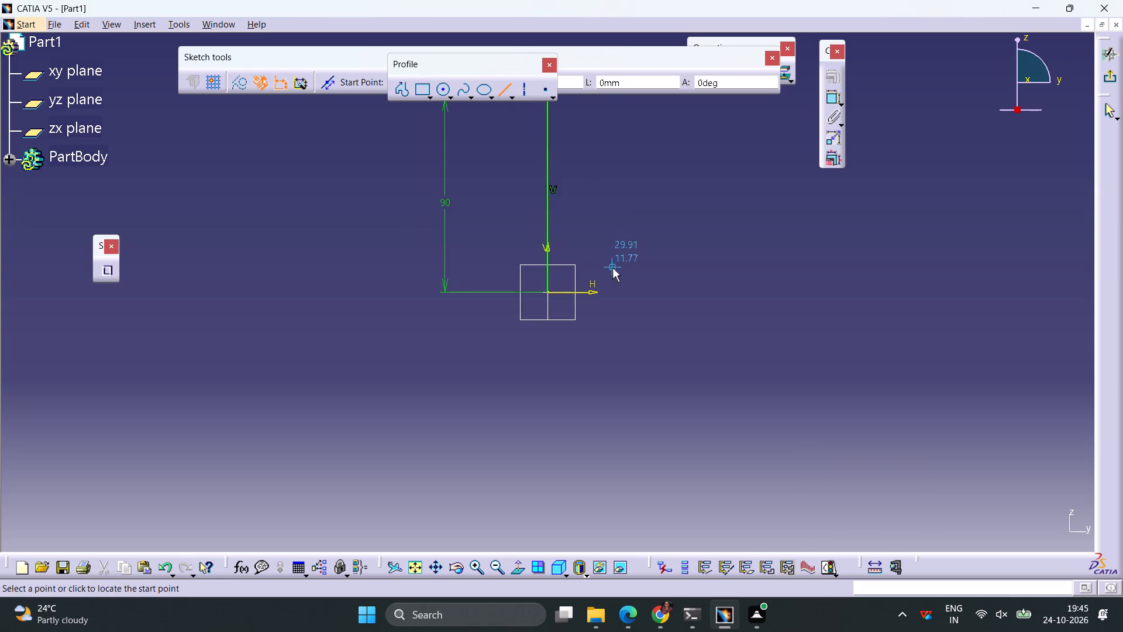
click(547, 292)
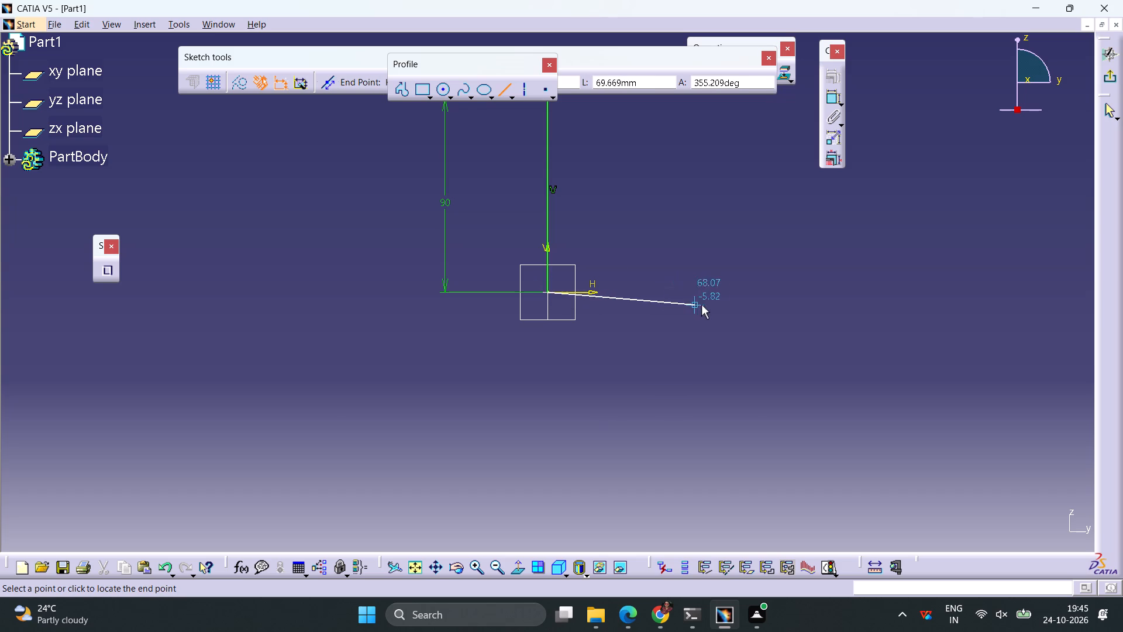
click(721, 292)
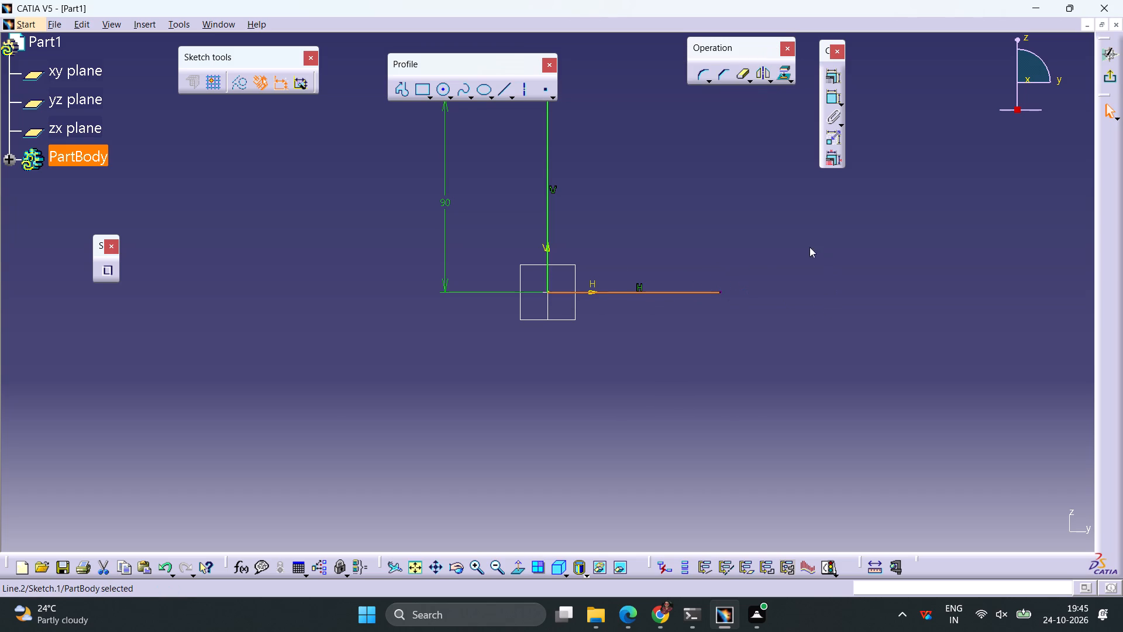
click(831, 103)
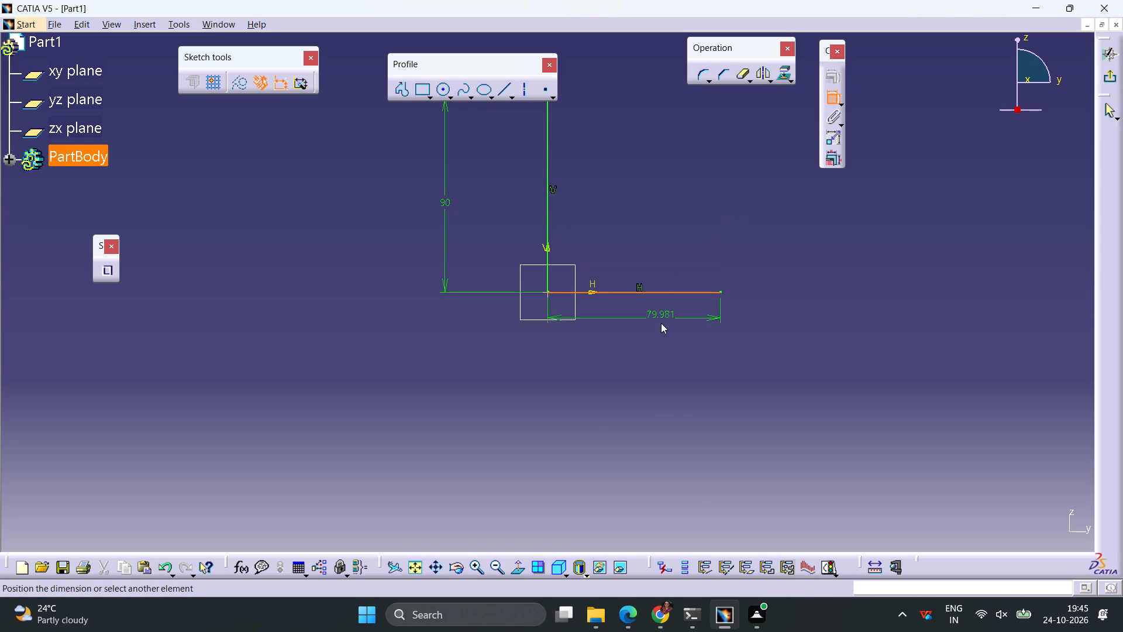
click(661, 331)
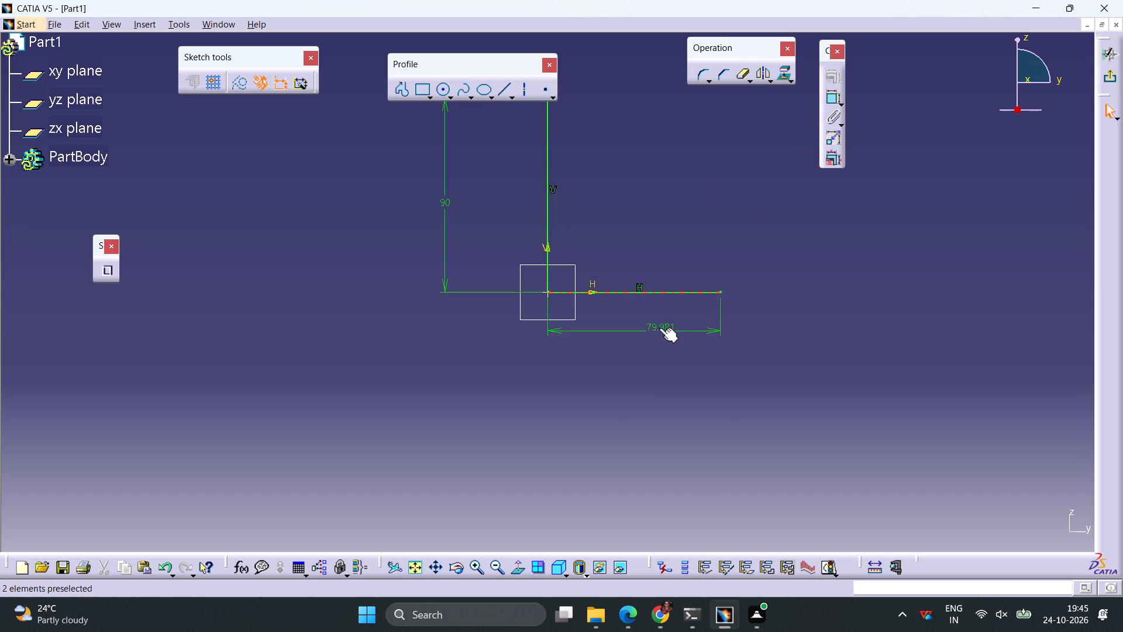
click(659, 328)
click(659, 328)
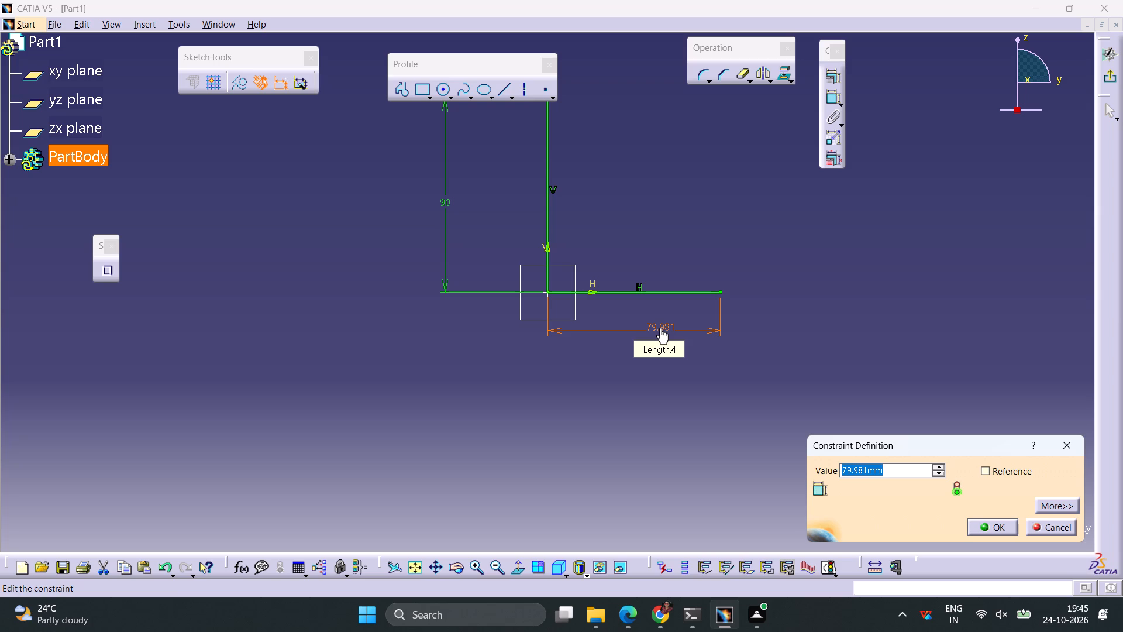
text(150)
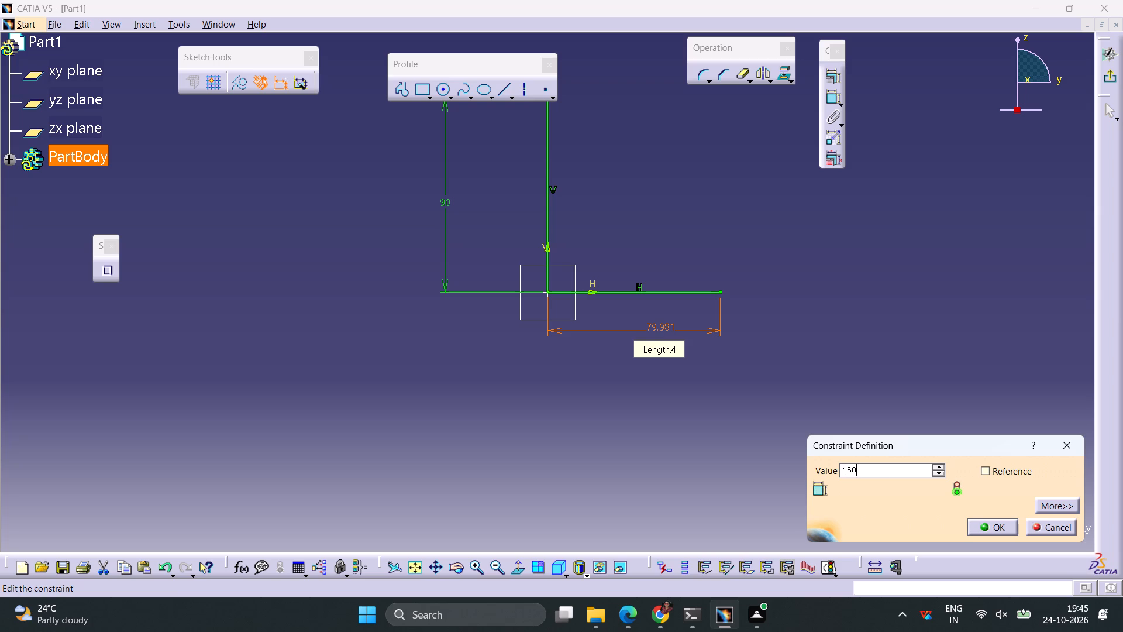
key(Return)
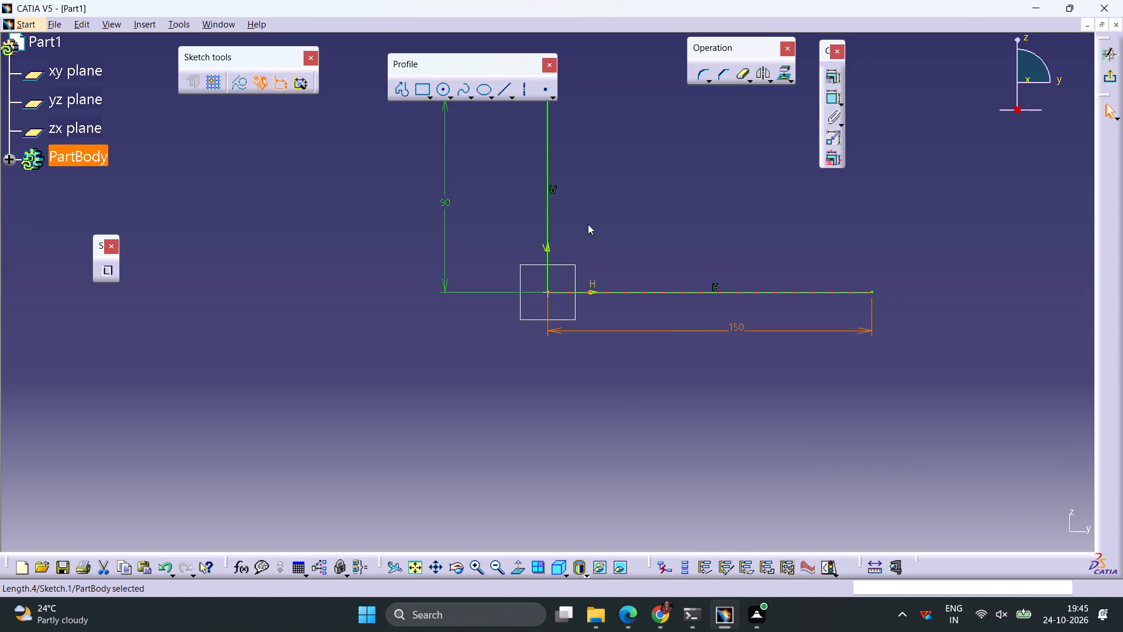
Sketch a horizontal line from the top of the 90 mm line, toward positive H, and dimension it to 30 mm.
middle_drag(602, 217, 580, 272)
click(504, 92)
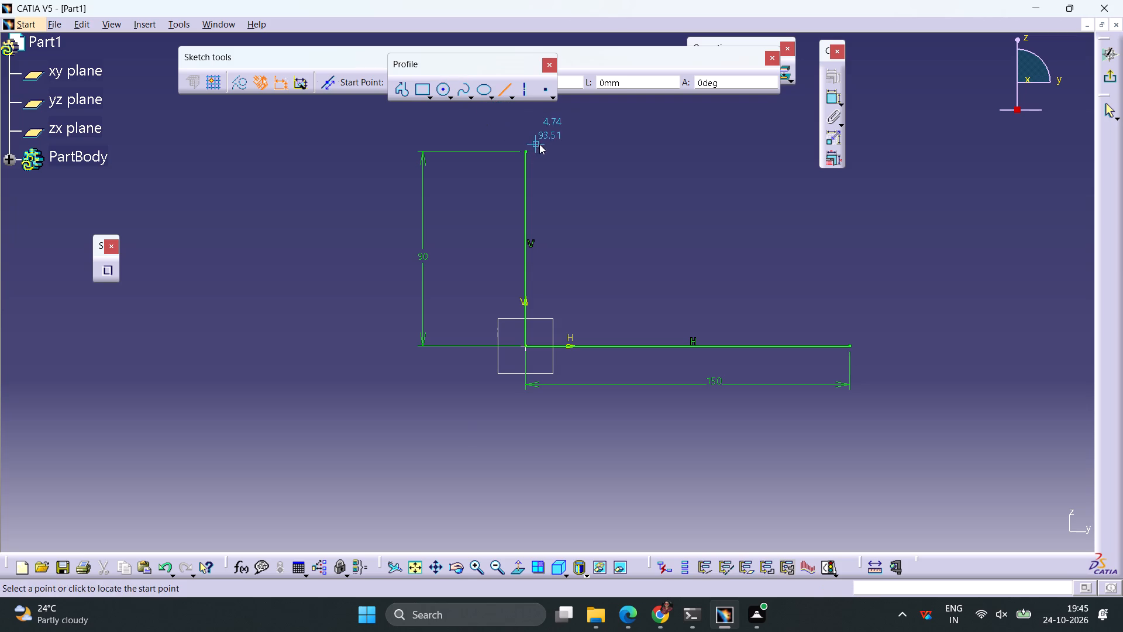
click(525, 152)
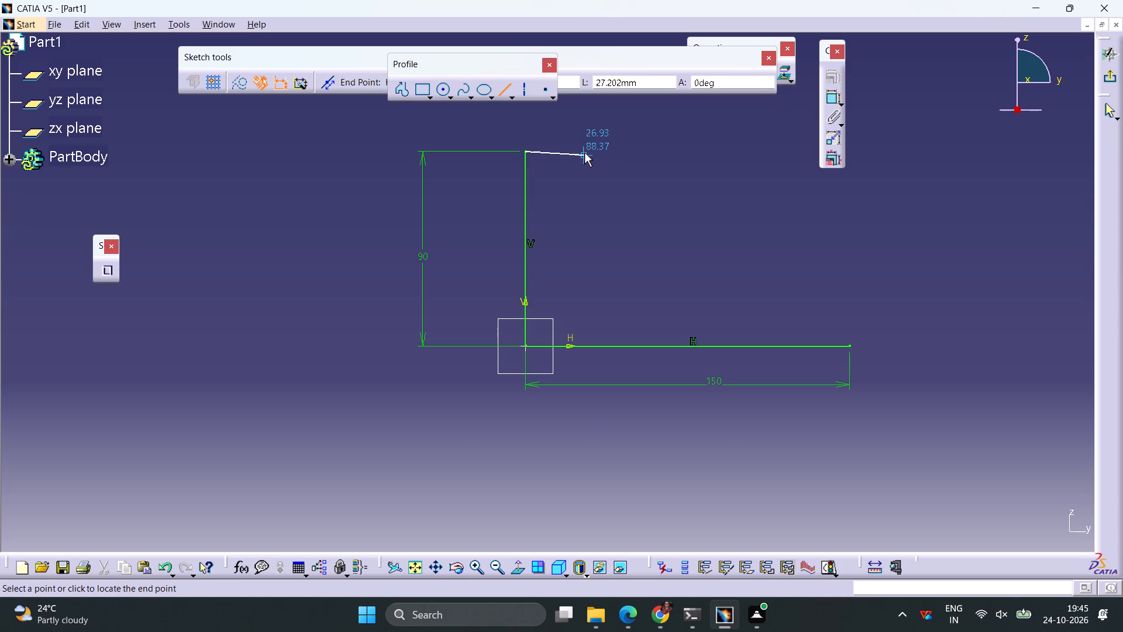
click(584, 153)
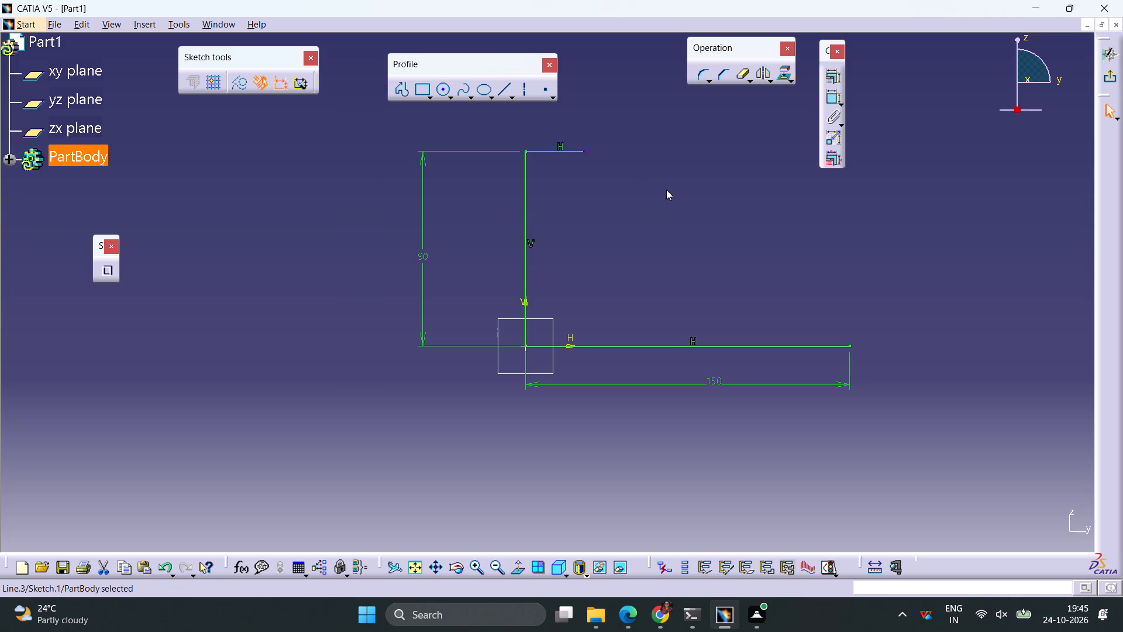
click(830, 98)
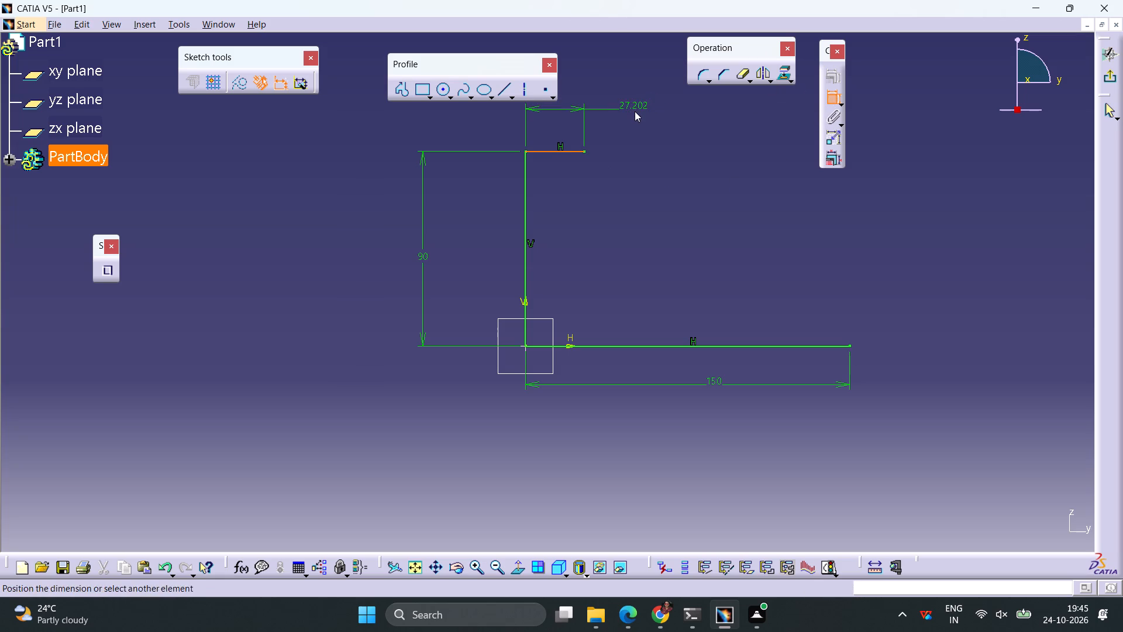
click(635, 113)
double_click(635, 107)
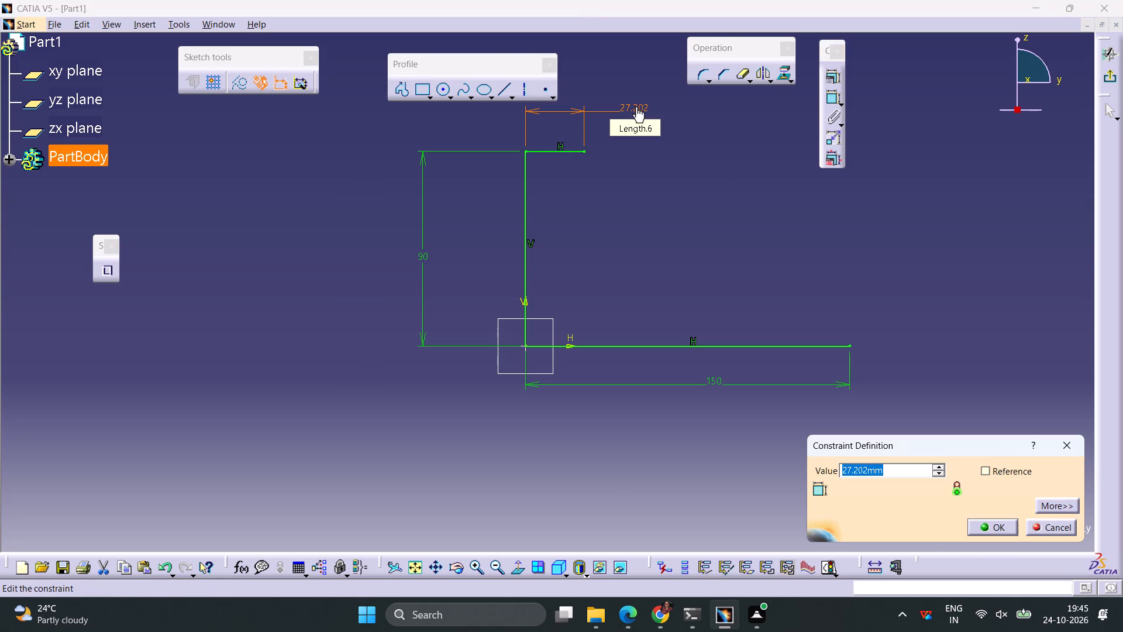
text(30)
key(Return)
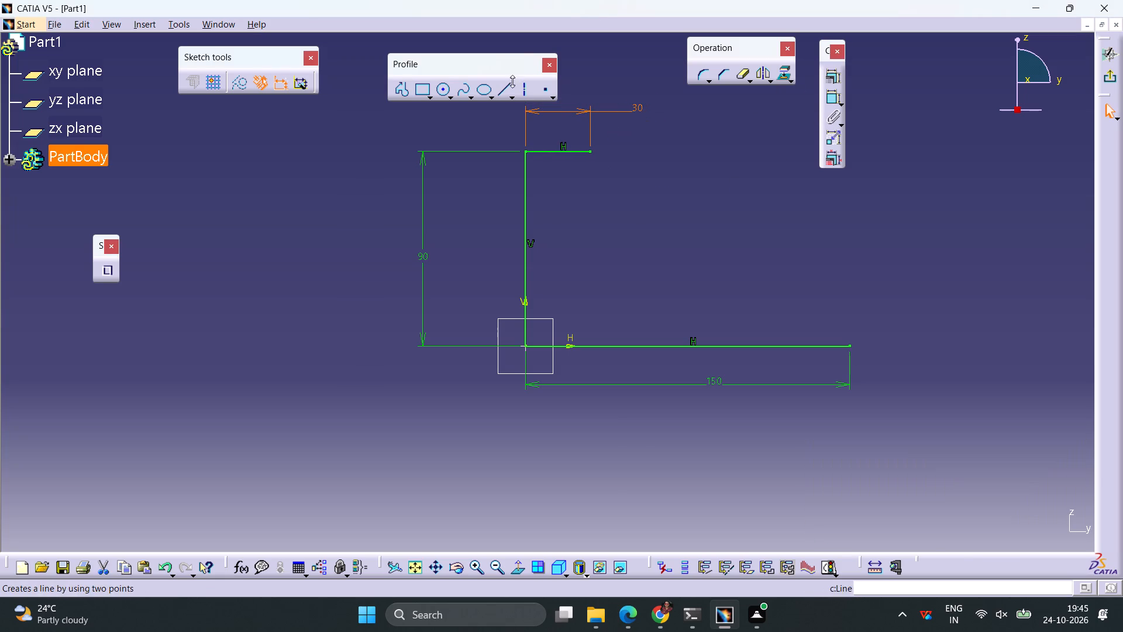
Sketch a vertical line upward from the free end of the 150 mm line and dimension it to 30 mm.
click(502, 88)
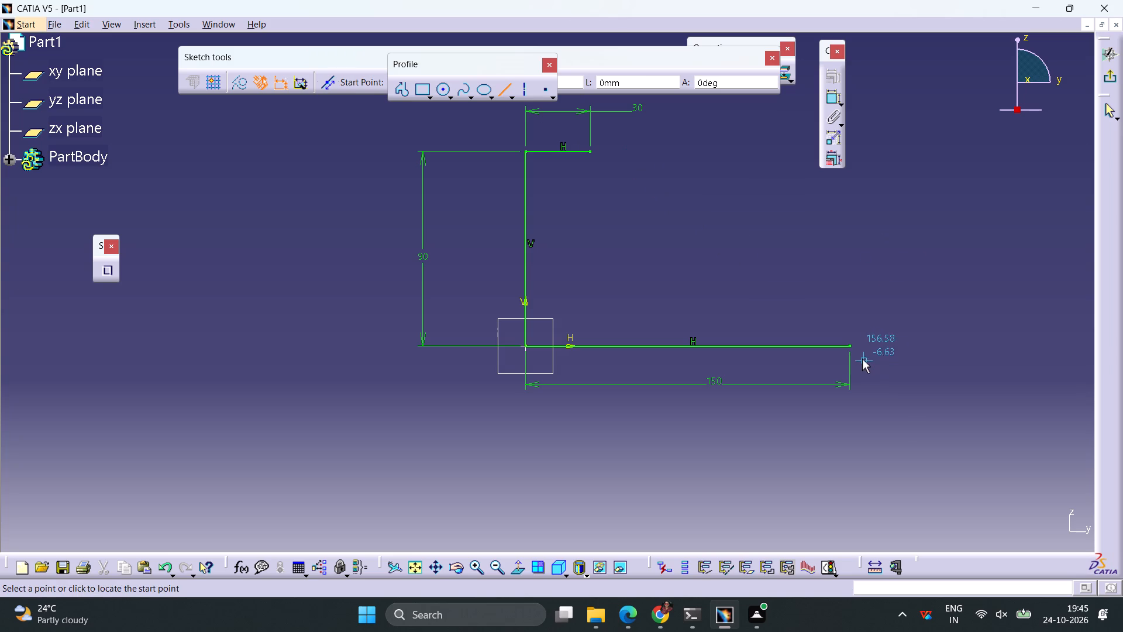
click(849, 344)
click(849, 304)
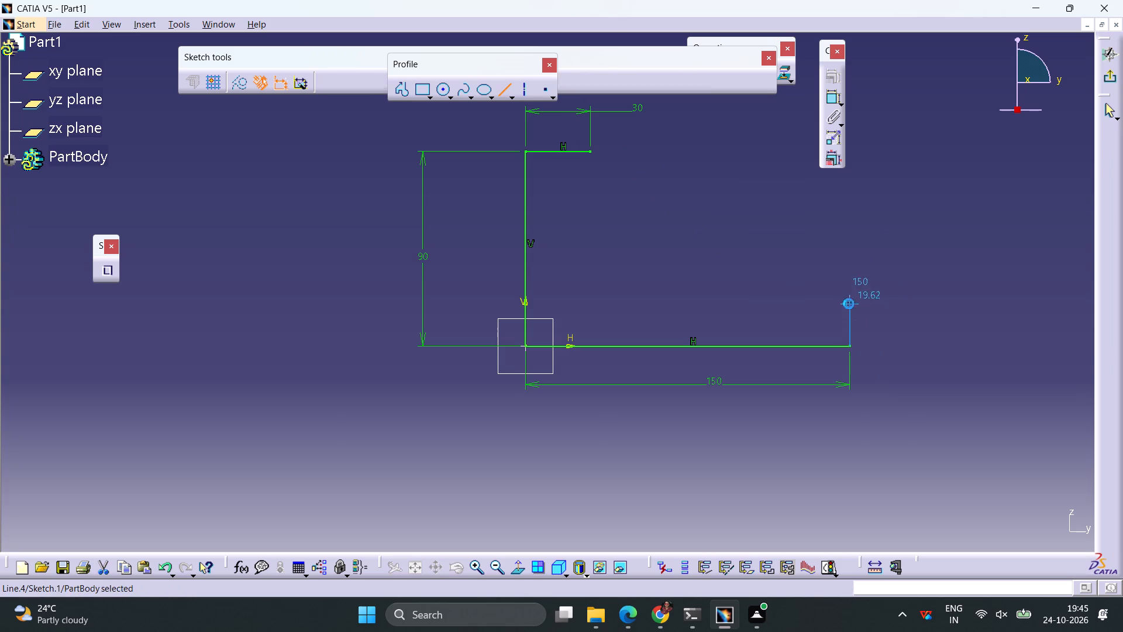
click(830, 99)
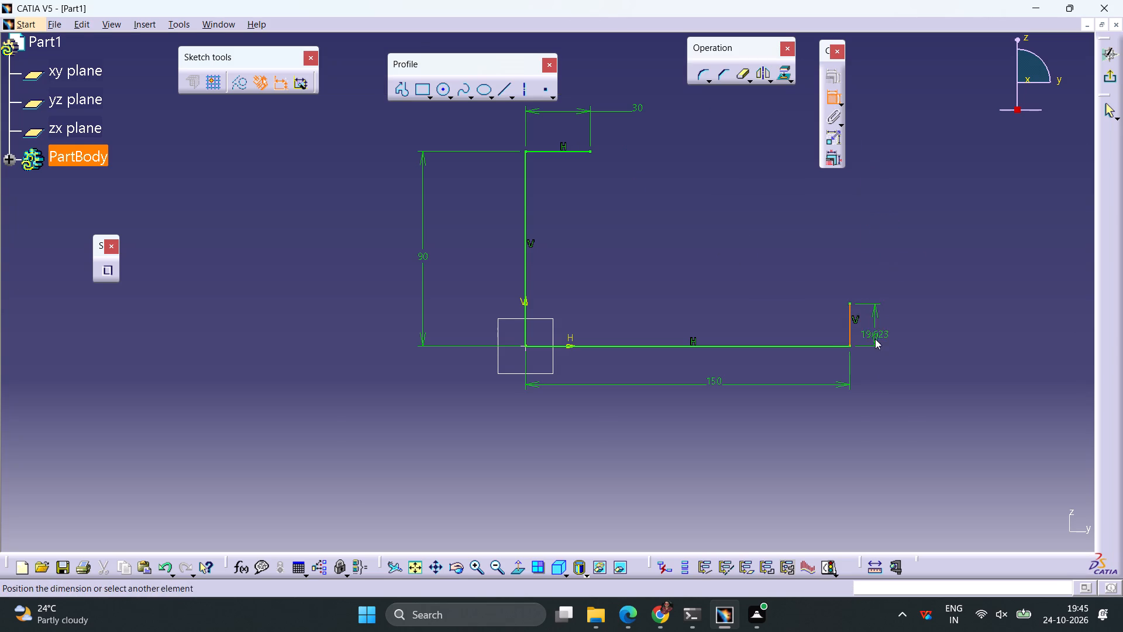
click(893, 329)
double_click(893, 325)
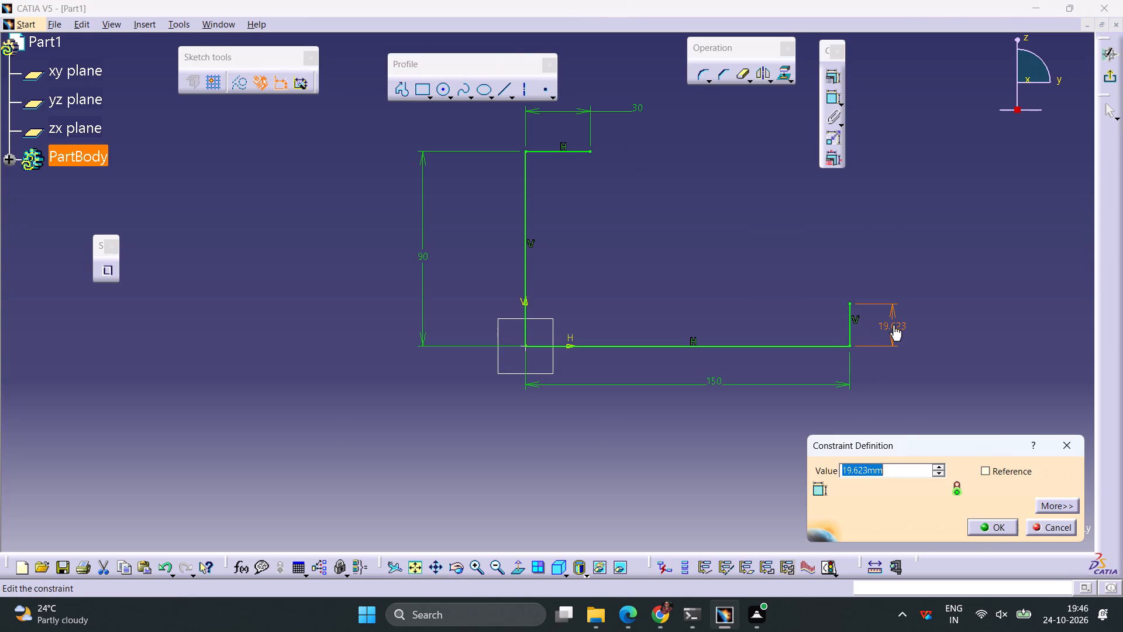
text(30)
key(Return)
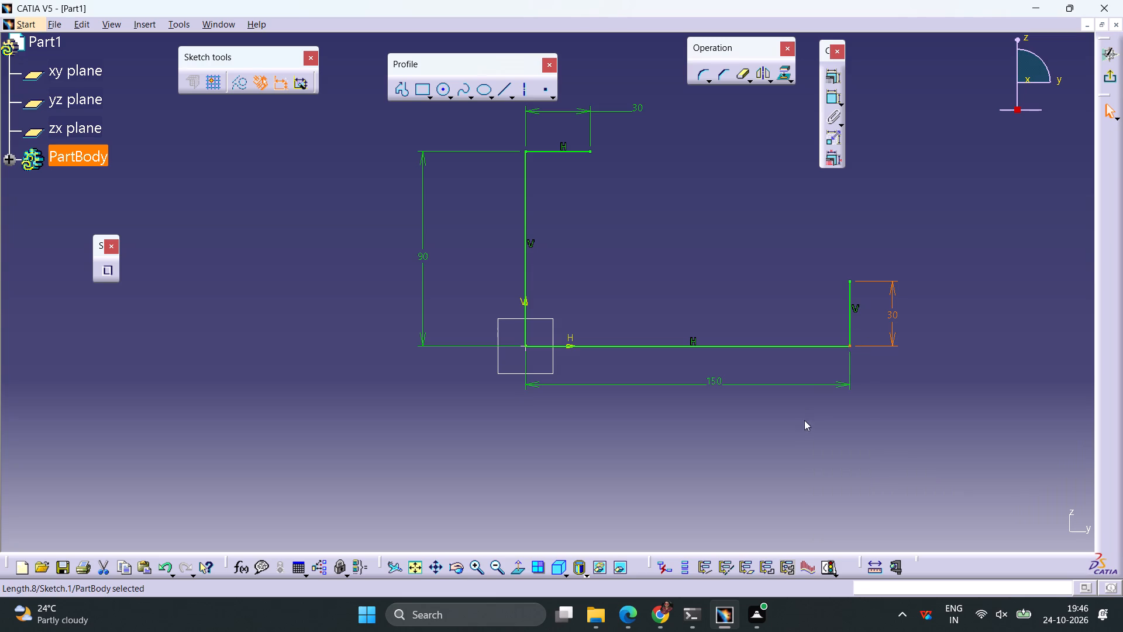
click(808, 423)
Close the L profile with a vertical line down from the 30 mm top line and a horizontal line to the right-hand leg, then exit the sketch.
click(500, 92)
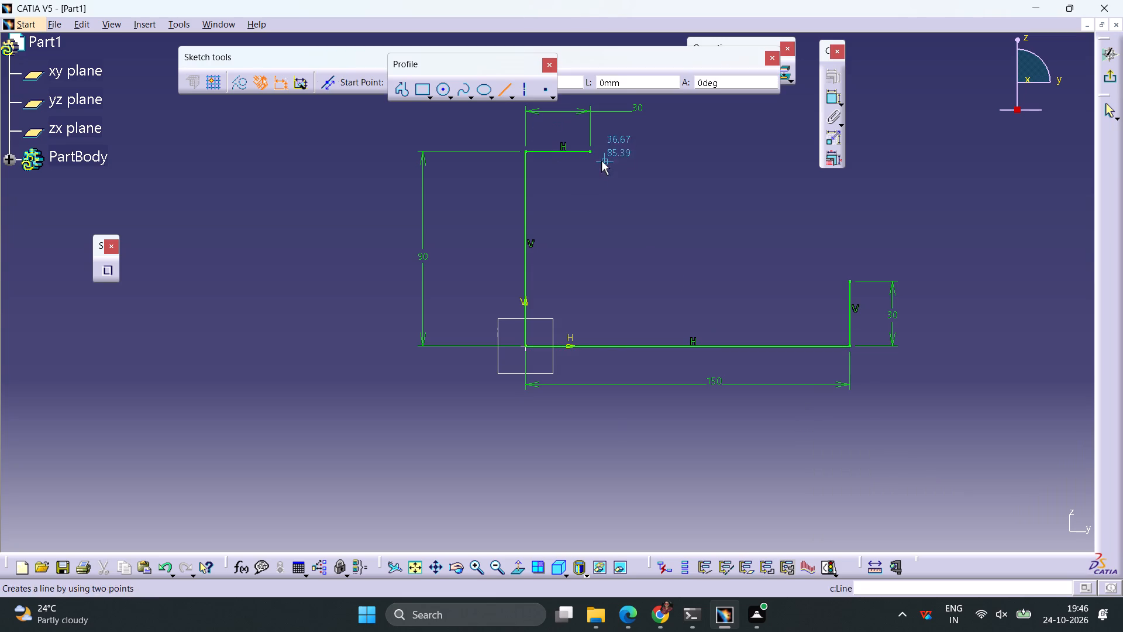
click(591, 152)
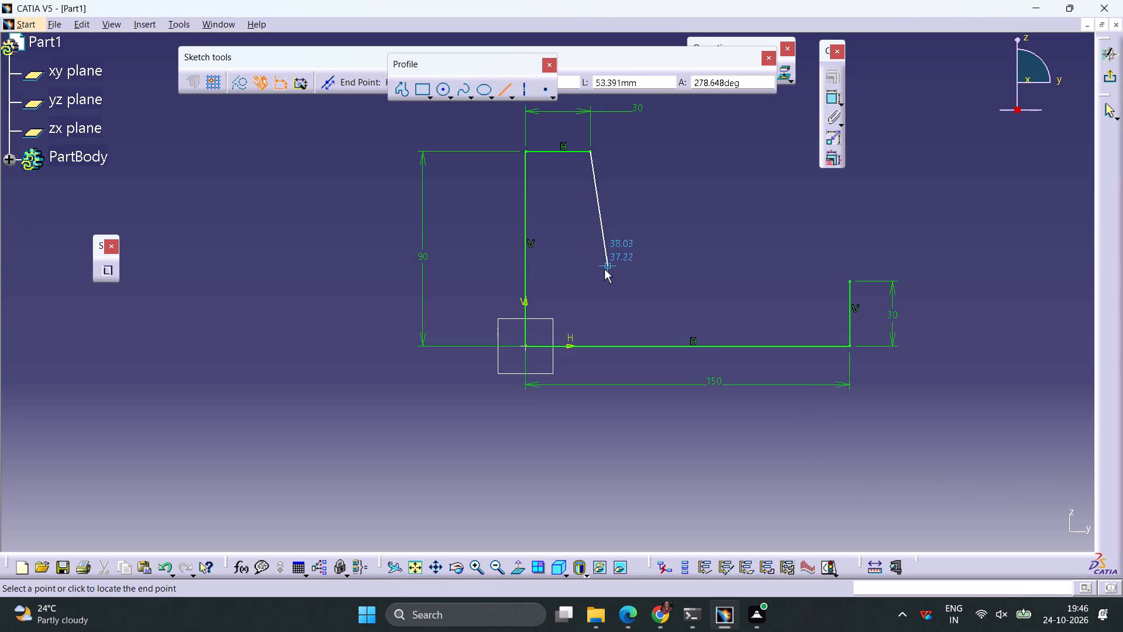
click(590, 284)
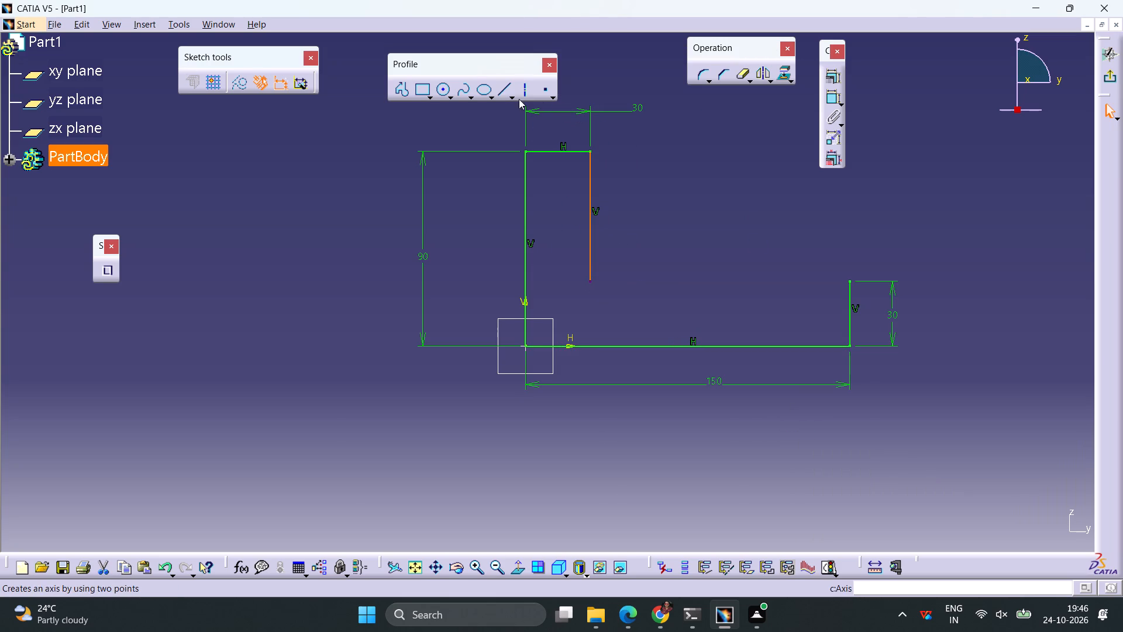
click(501, 92)
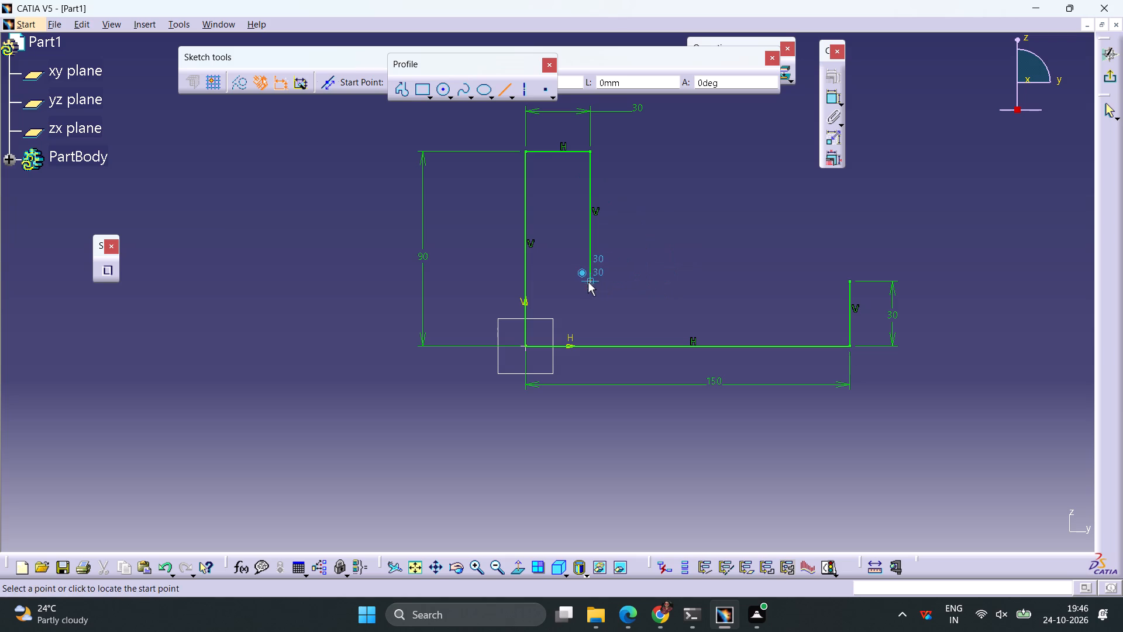
click(592, 281)
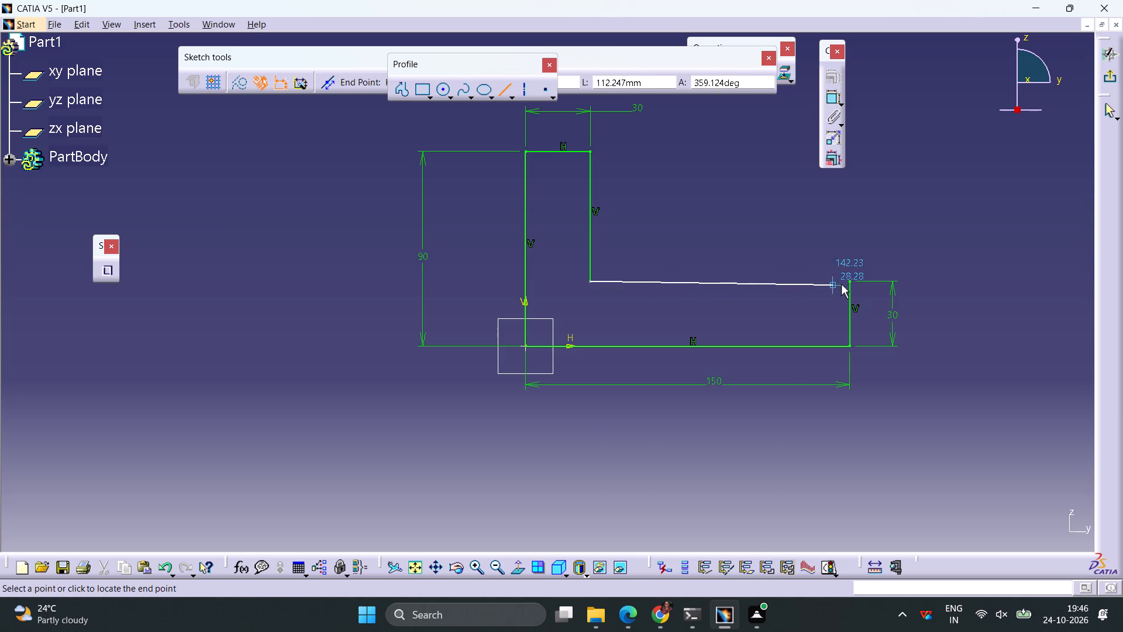
click(850, 282)
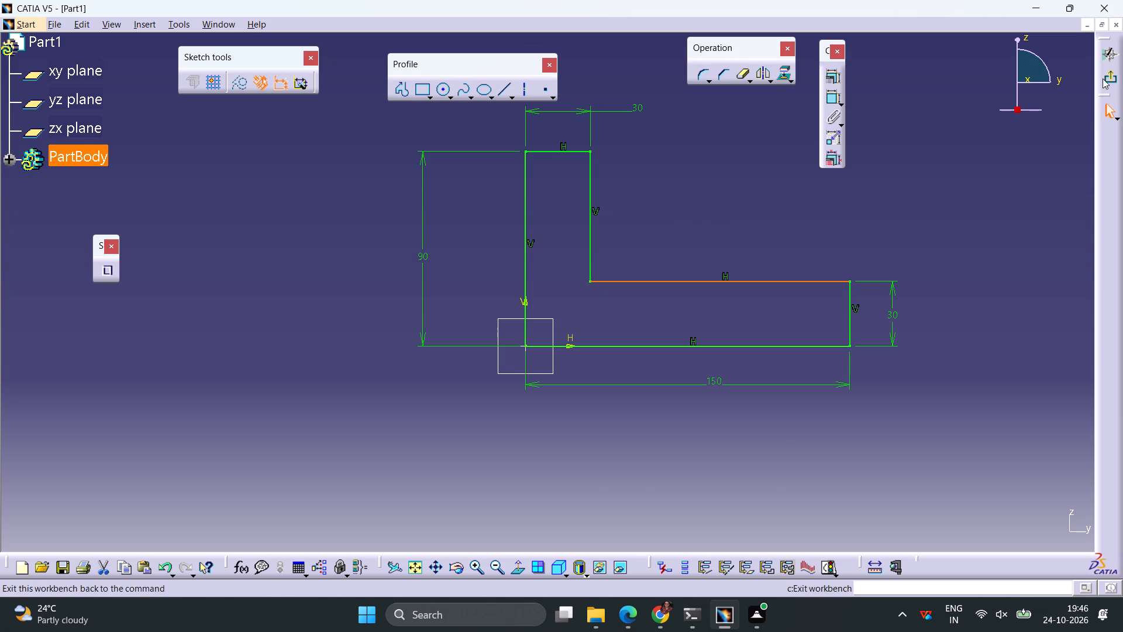
click(1103, 78)
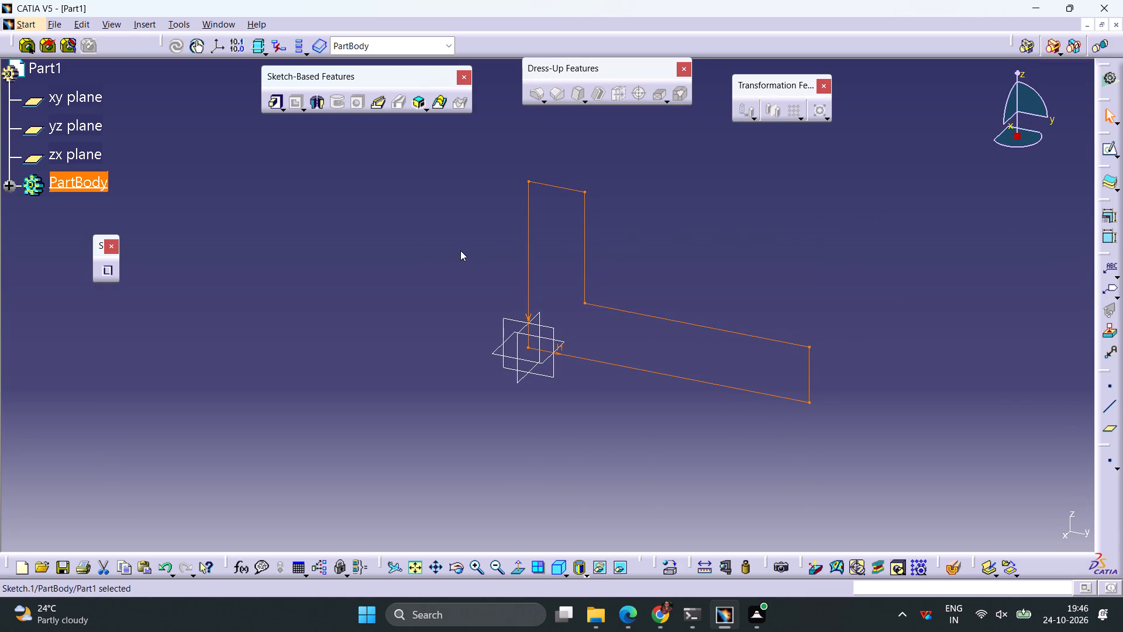
Pad the L-shaped sketch with mirrored extent and a length of 84/2 mm.
click(277, 105)
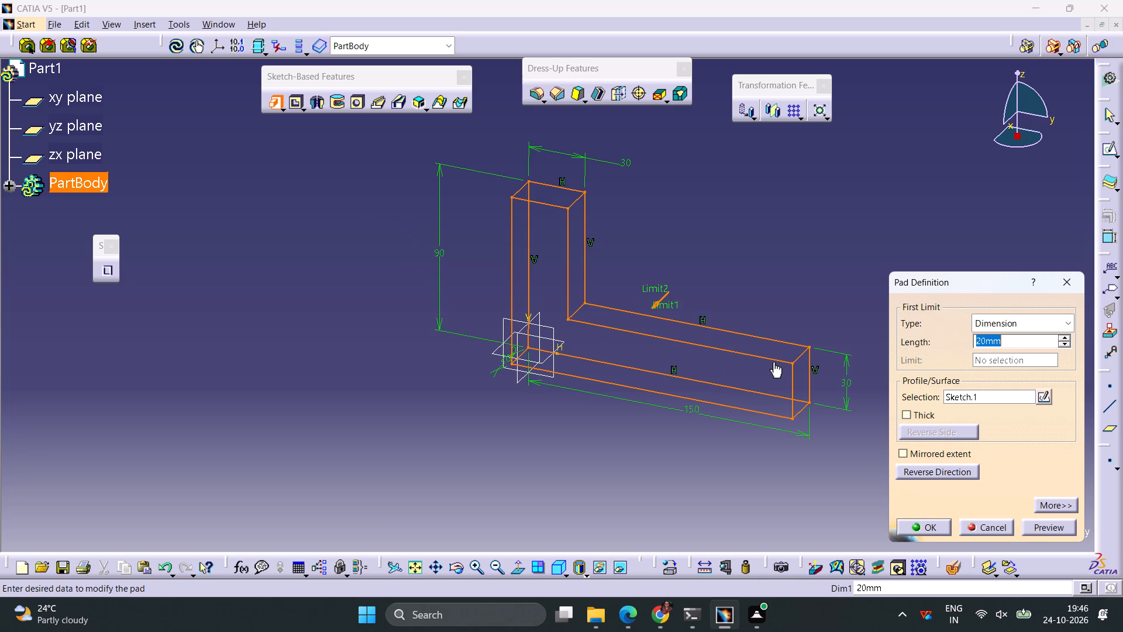
click(905, 455)
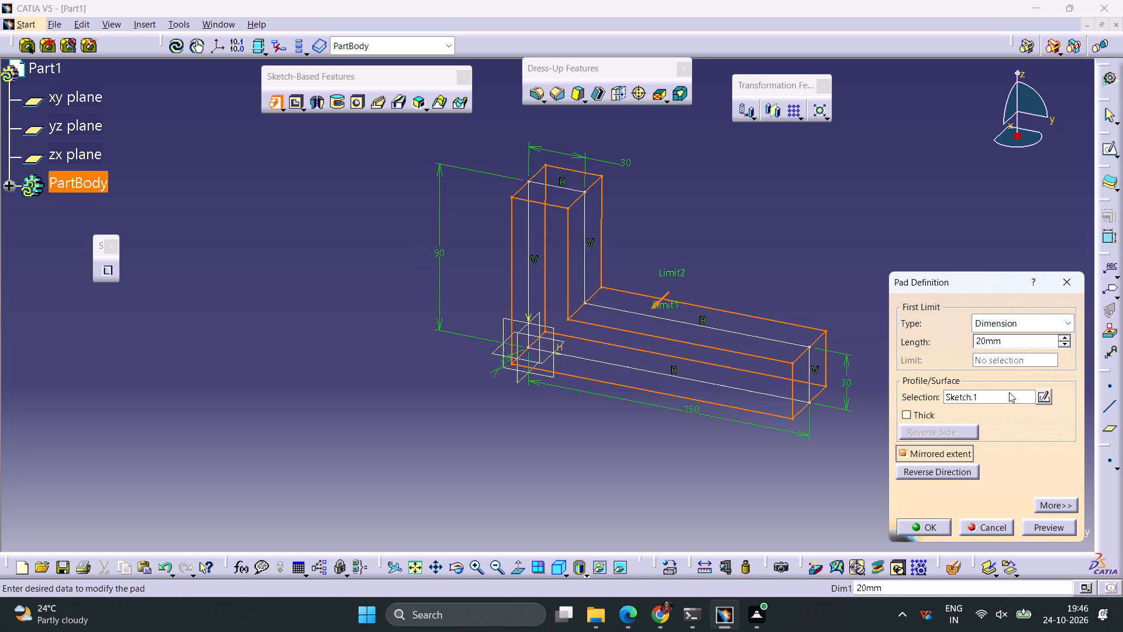
drag(1004, 344, 900, 358)
text(84/2)
key(Return)
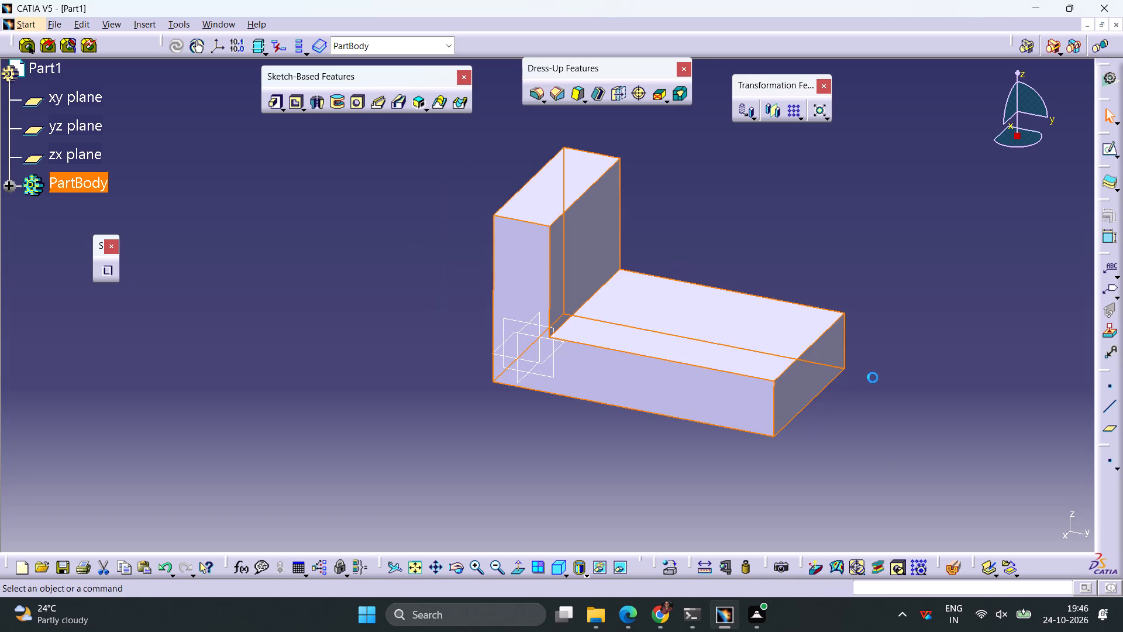
click(871, 377)
Open a sketch on the pad's L-shaped face on the negative x side and draw a slanted line across the open inner corner.
middle_drag(695, 451, 600, 461)
right_drag(695, 451, 600, 461)
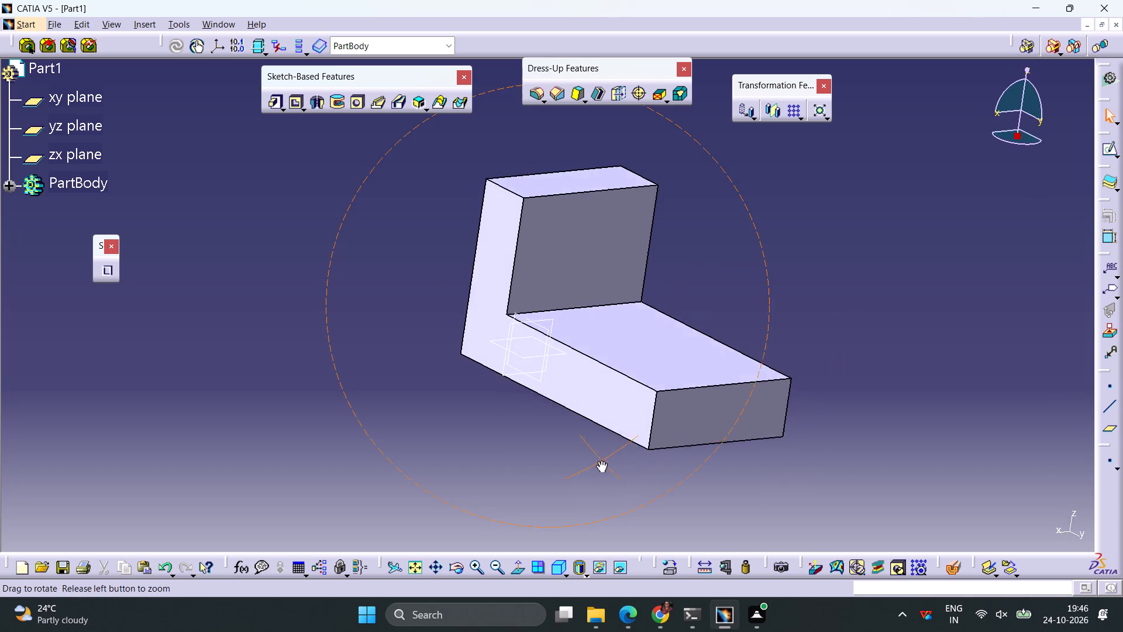
right_drag(600, 461, 405, 385)
middle_drag(600, 461, 405, 385)
middle_drag(662, 417, 635, 387)
right_drag(662, 420, 635, 387)
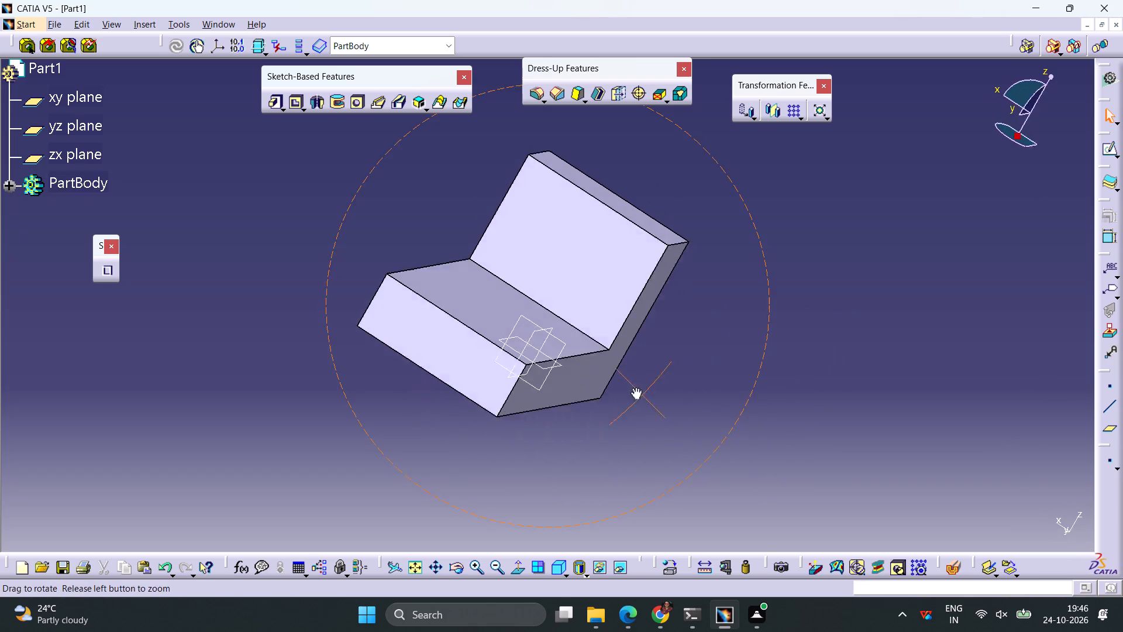
right_drag(635, 387, 604, 348)
middle_drag(635, 387, 604, 346)
click(604, 341)
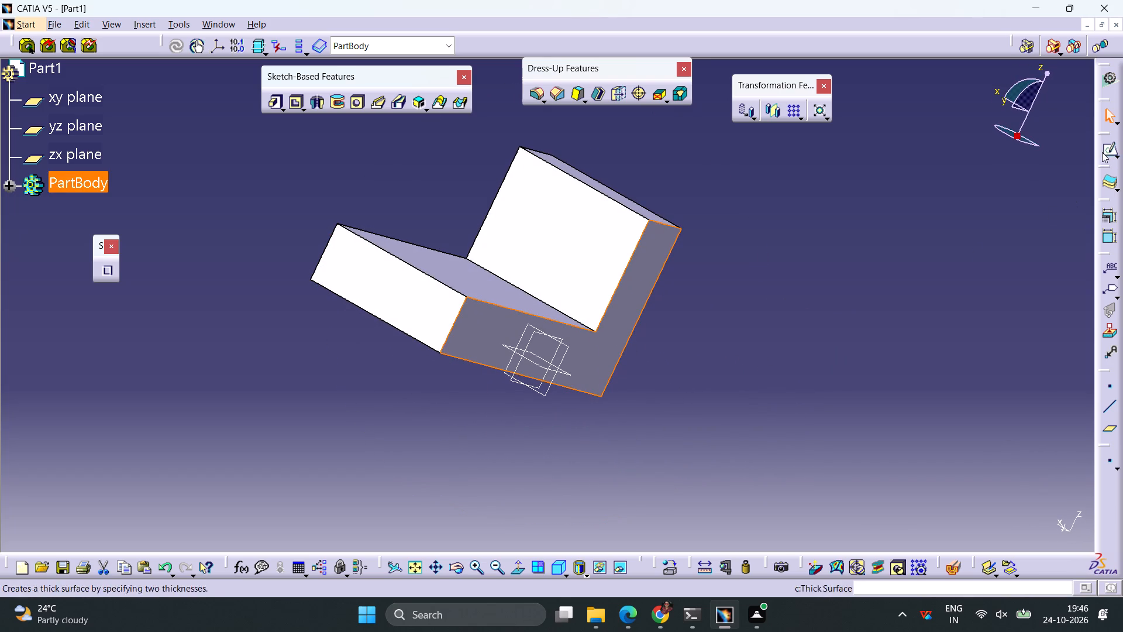
click(1102, 152)
middle_drag(692, 305, 801, 373)
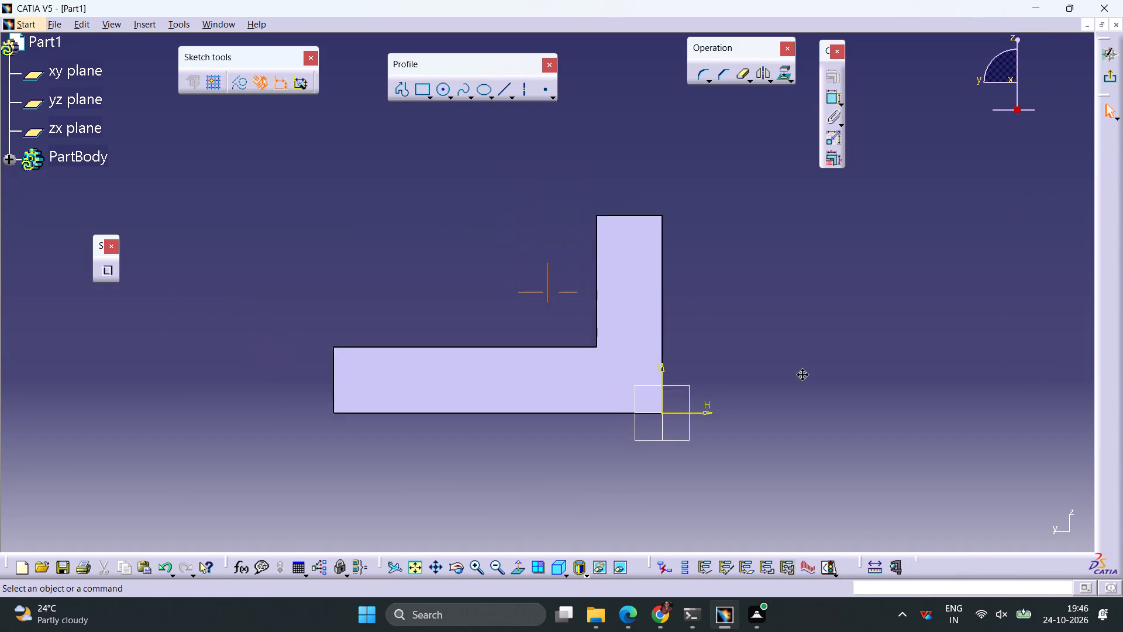
middle_drag(801, 373, 807, 376)
click(502, 94)
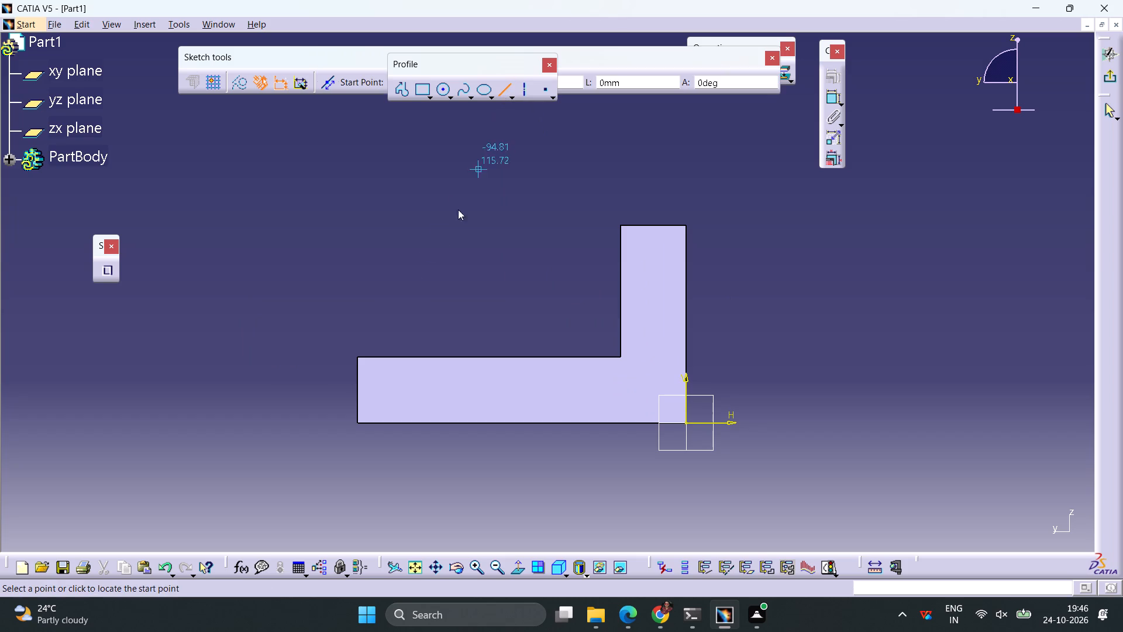
click(378, 340)
click(572, 256)
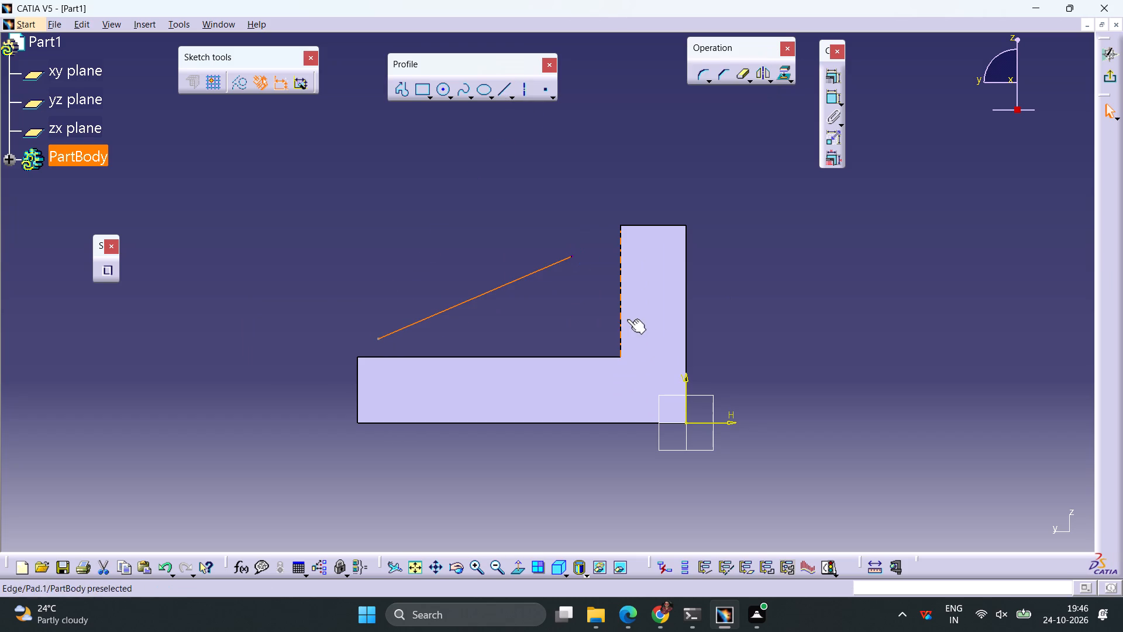
click(569, 320)
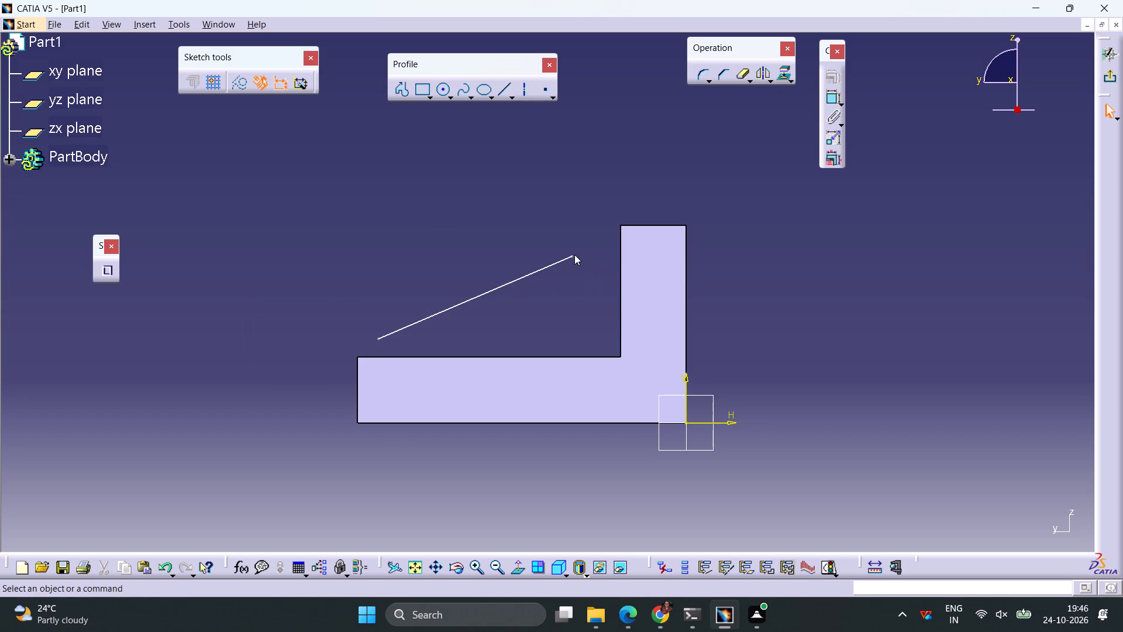
Make the slanted line's upper endpoint coincident with the vertical leg's top inner corner.
click(572, 255)
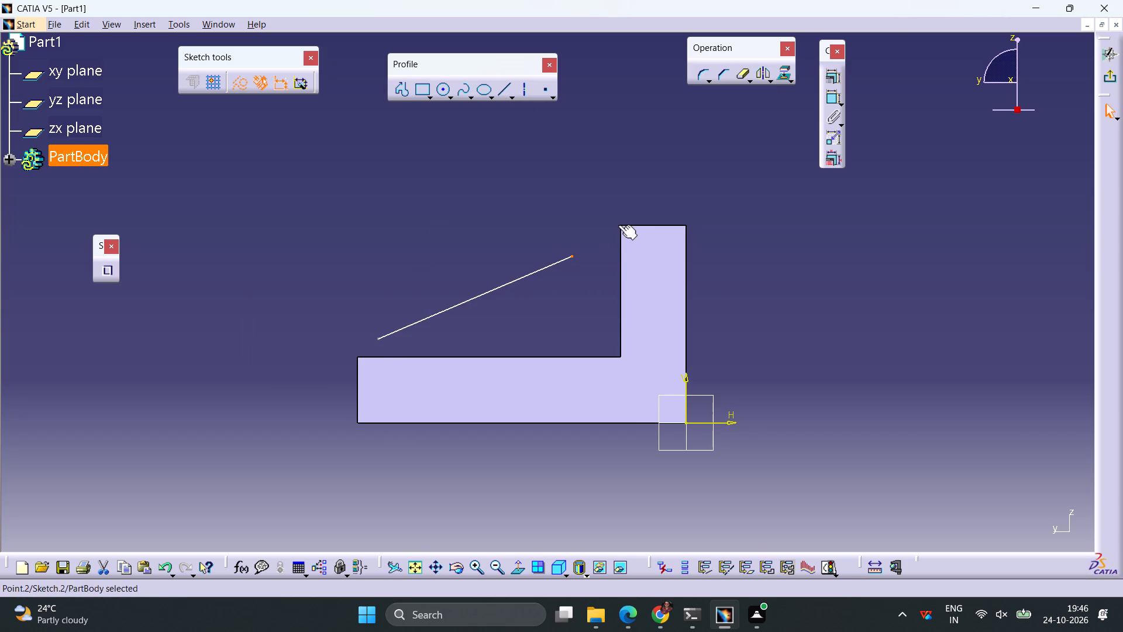
ctrl+click(618, 225)
click(833, 81)
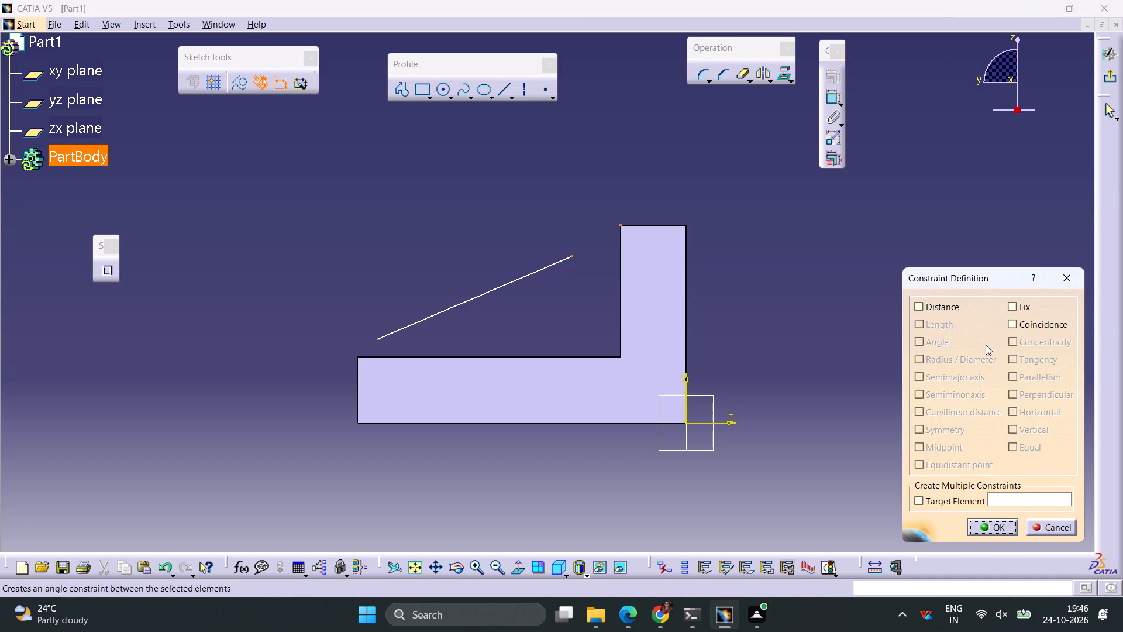
click(1024, 328)
click(997, 522)
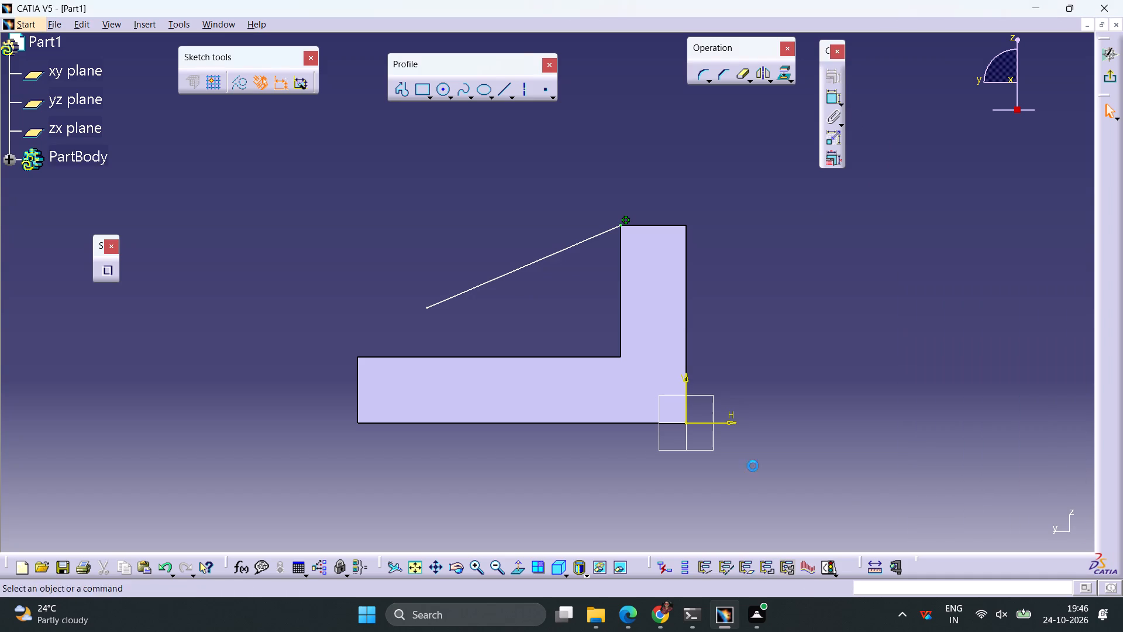
Make the slanted line's lower endpoint coincident with the horizontal leg's upper outer corner and exit the sketch.
click(425, 309)
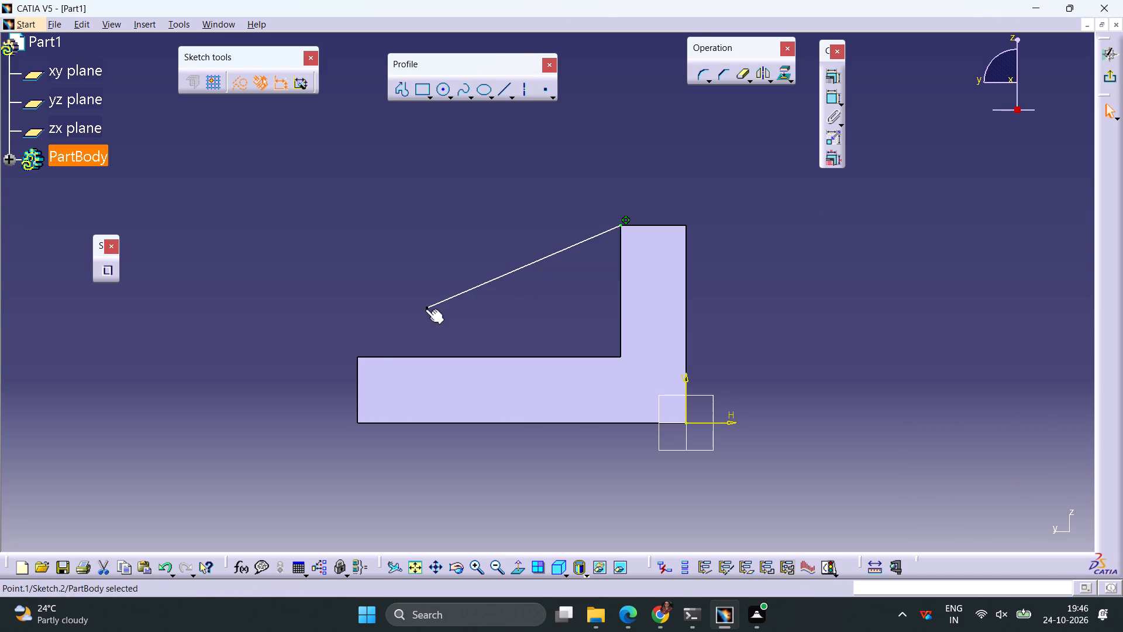
ctrl+click(358, 356)
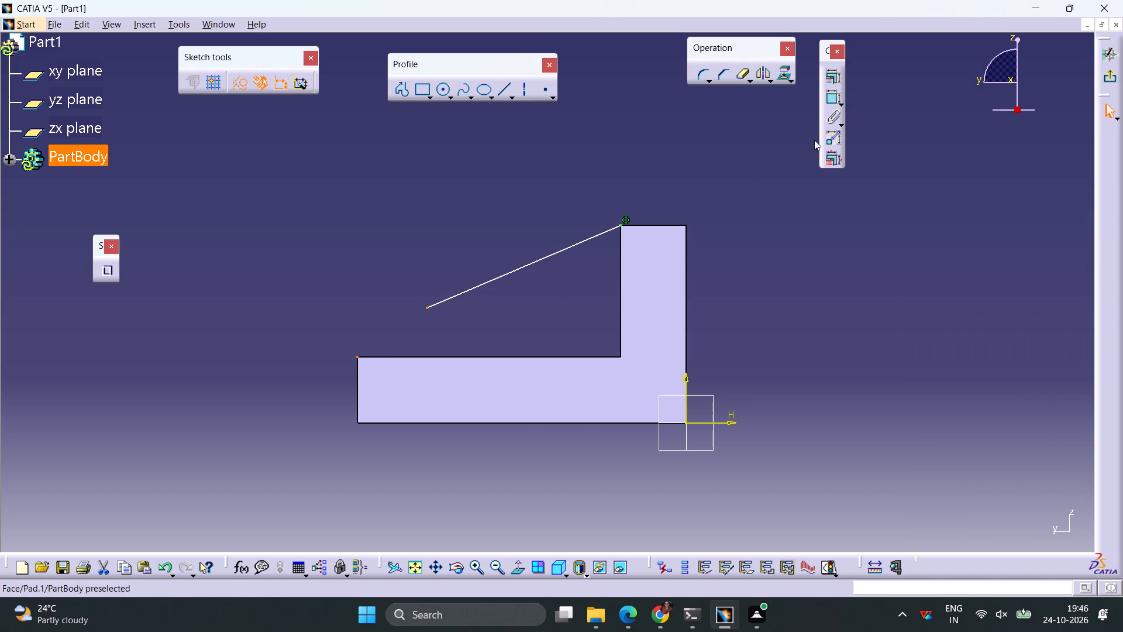
click(828, 80)
click(1038, 325)
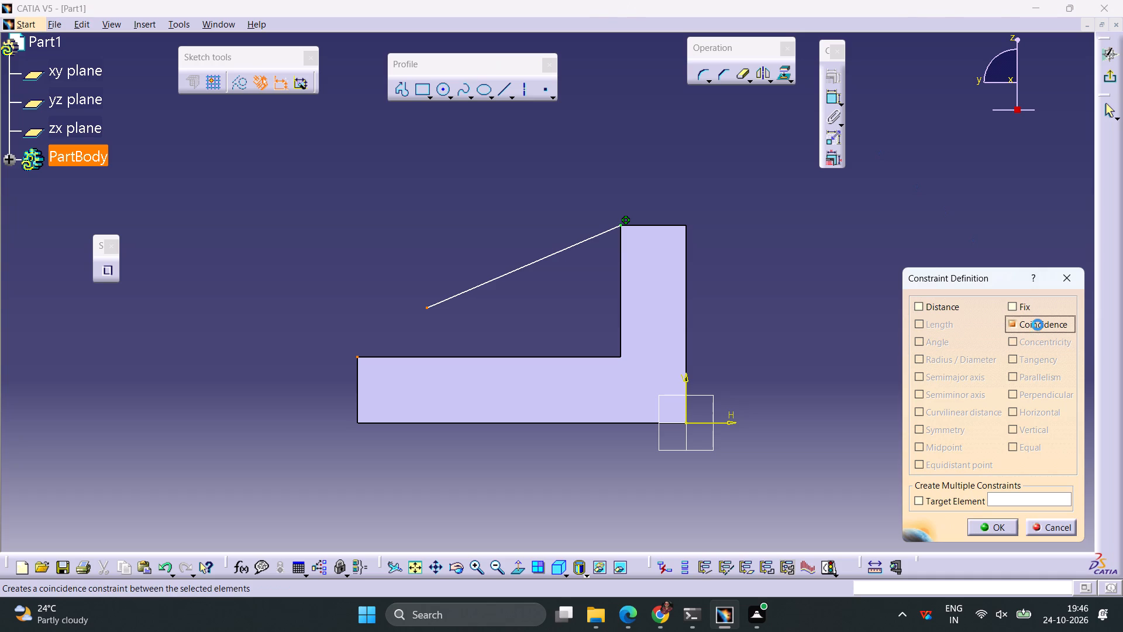
click(994, 525)
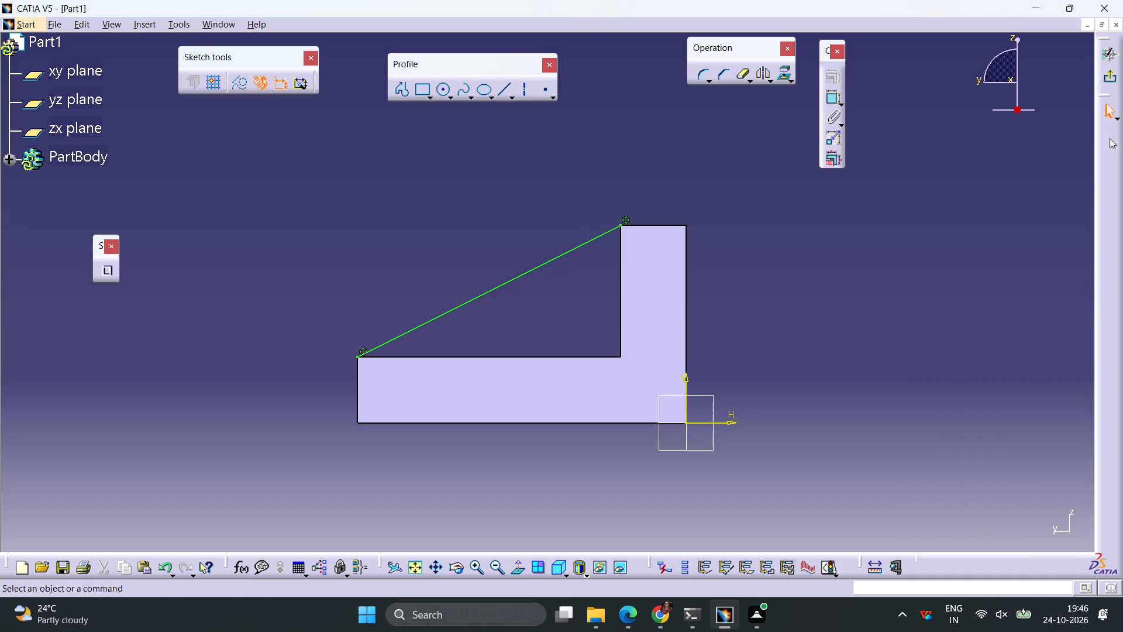
click(1102, 83)
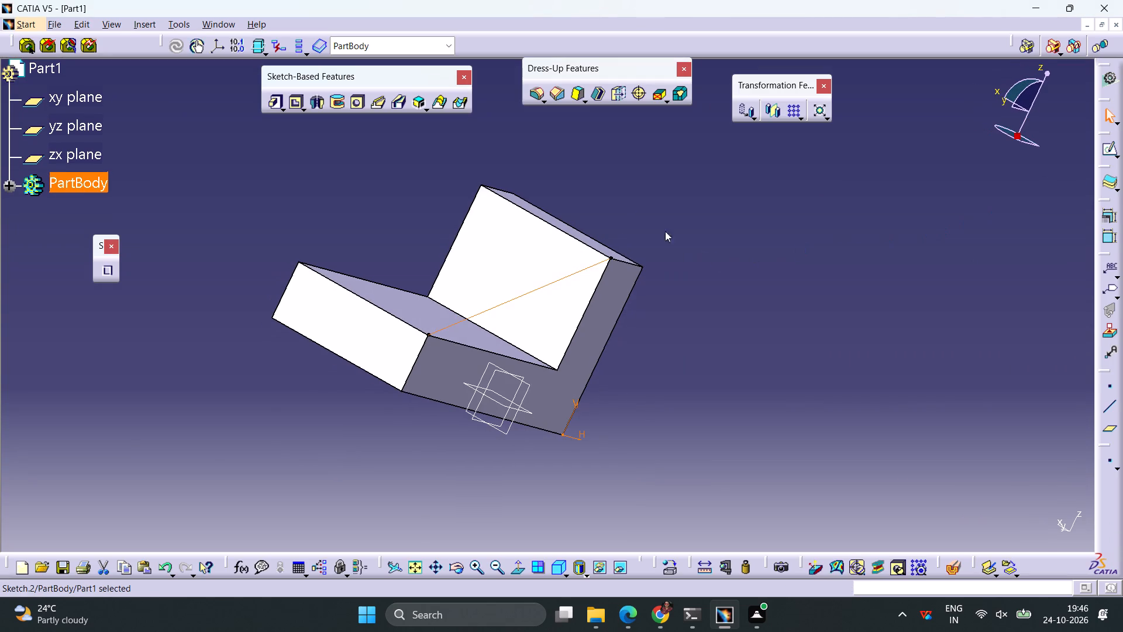
Create a From Side stiffener from the slanted line with Neutral Fiber off and Thickness1 set to 24 mm.
click(427, 111)
click(443, 124)
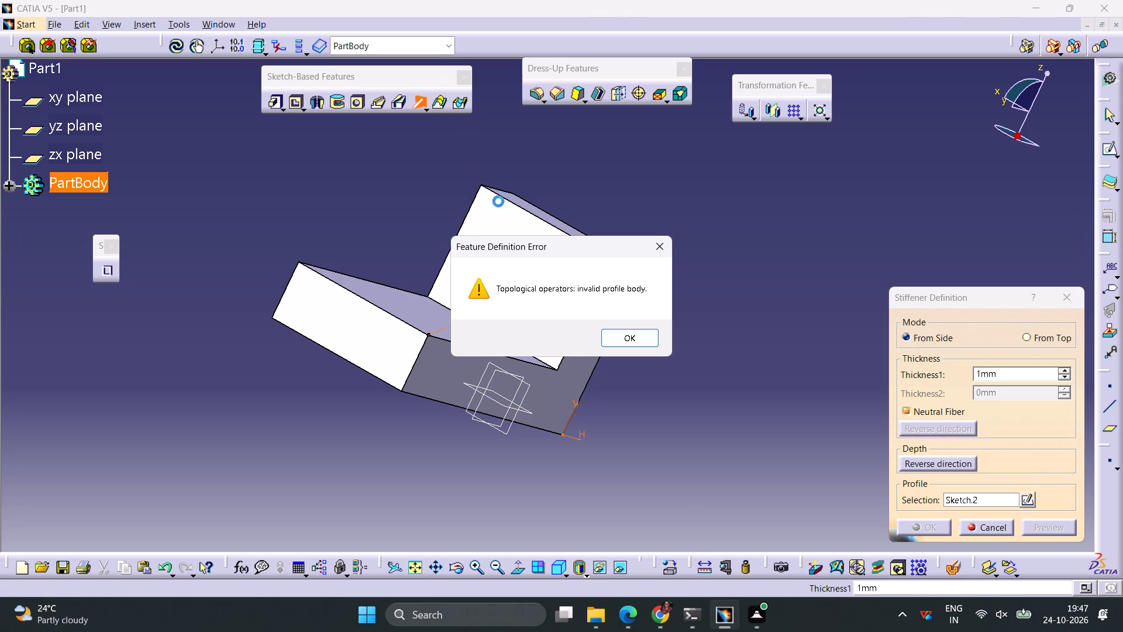
click(615, 336)
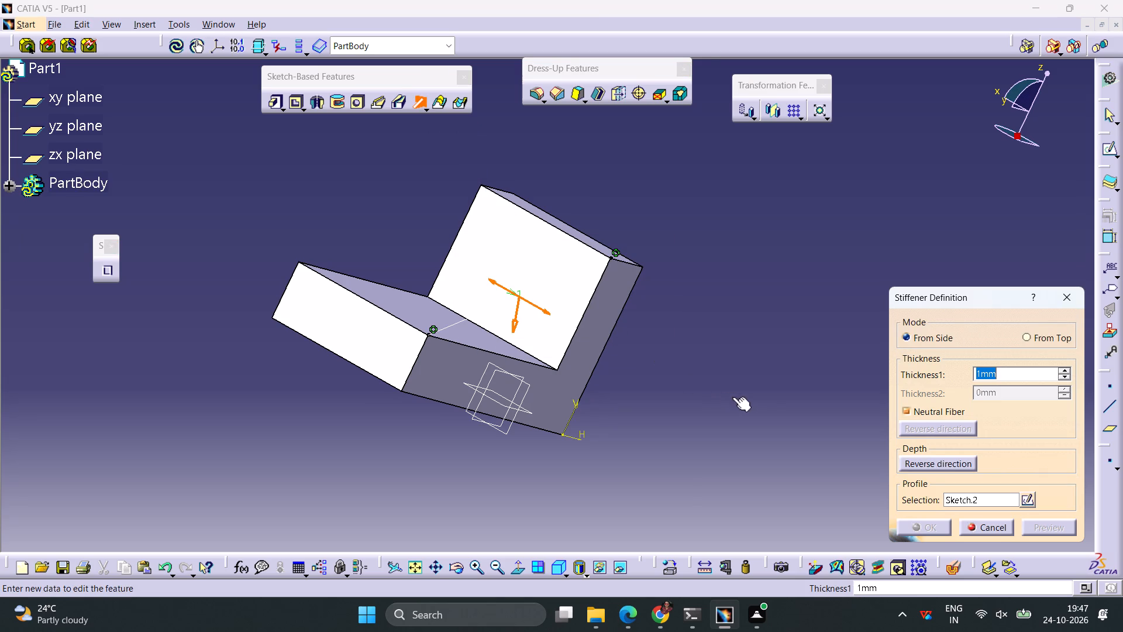
click(910, 413)
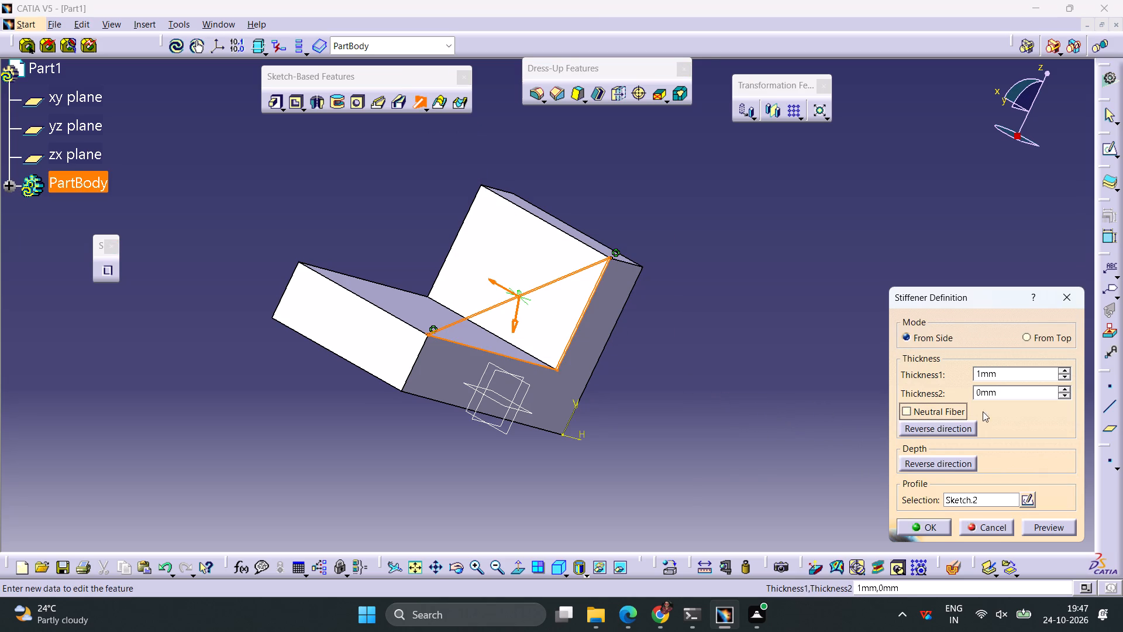
drag(1007, 375, 963, 376)
text(24)
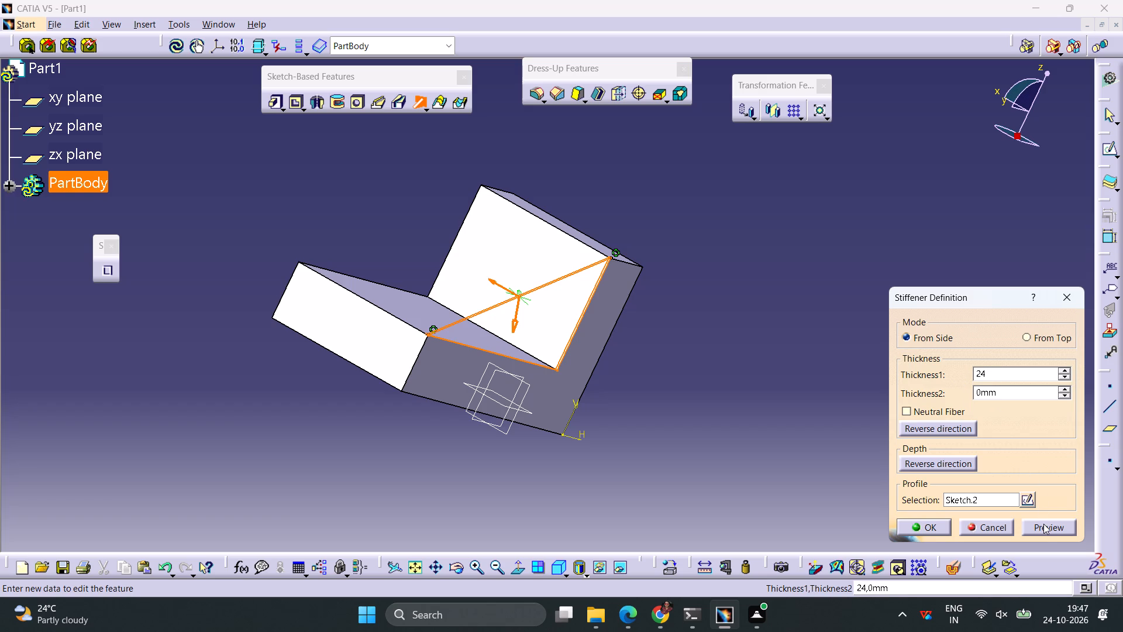
click(1043, 524)
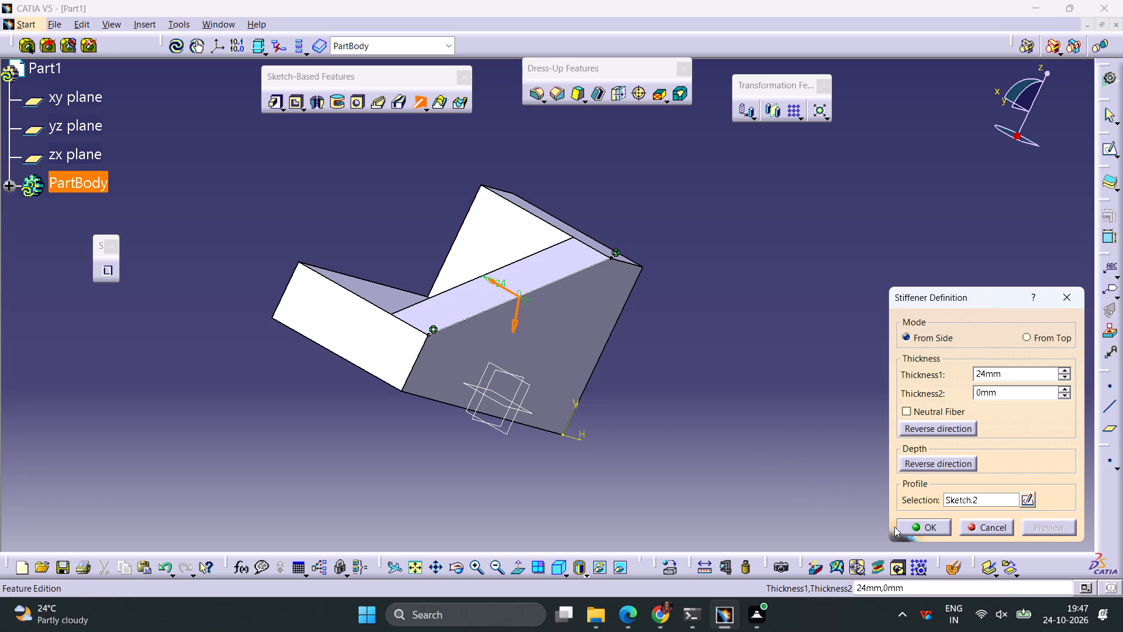
click(909, 534)
Open a sketch on the L-shaped face opposite the stiffener and draw a slanted line about 36 mm long near the horizontal leg's outer end.
middle_drag(700, 420, 831, 403)
right_drag(700, 420, 831, 403)
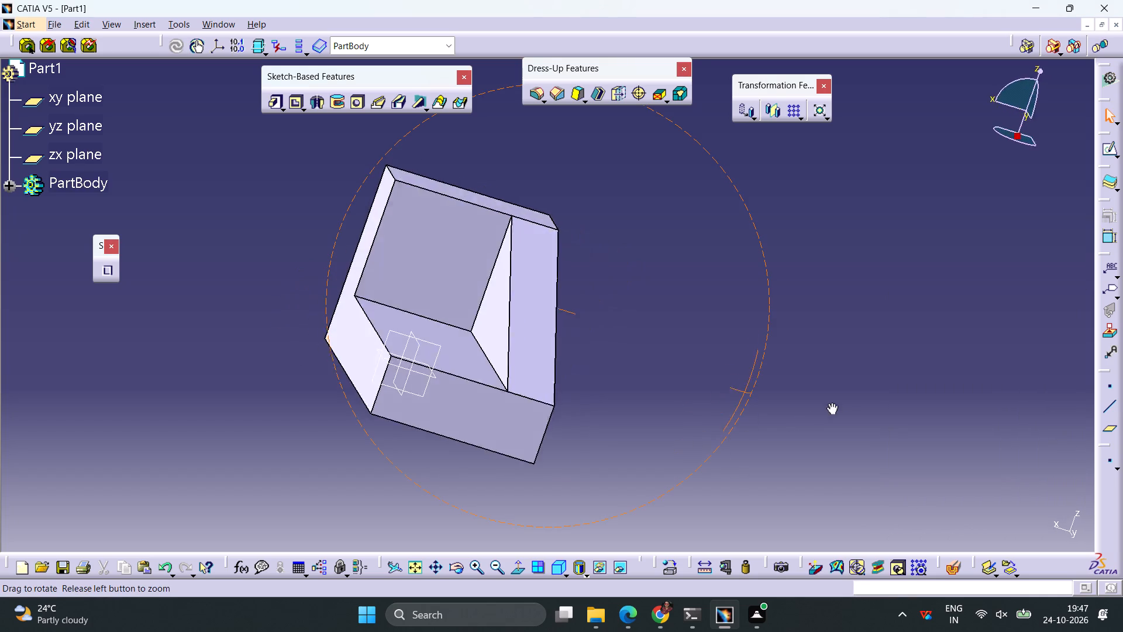
right_drag(831, 403, 935, 319)
middle_drag(831, 403, 935, 319)
click(469, 451)
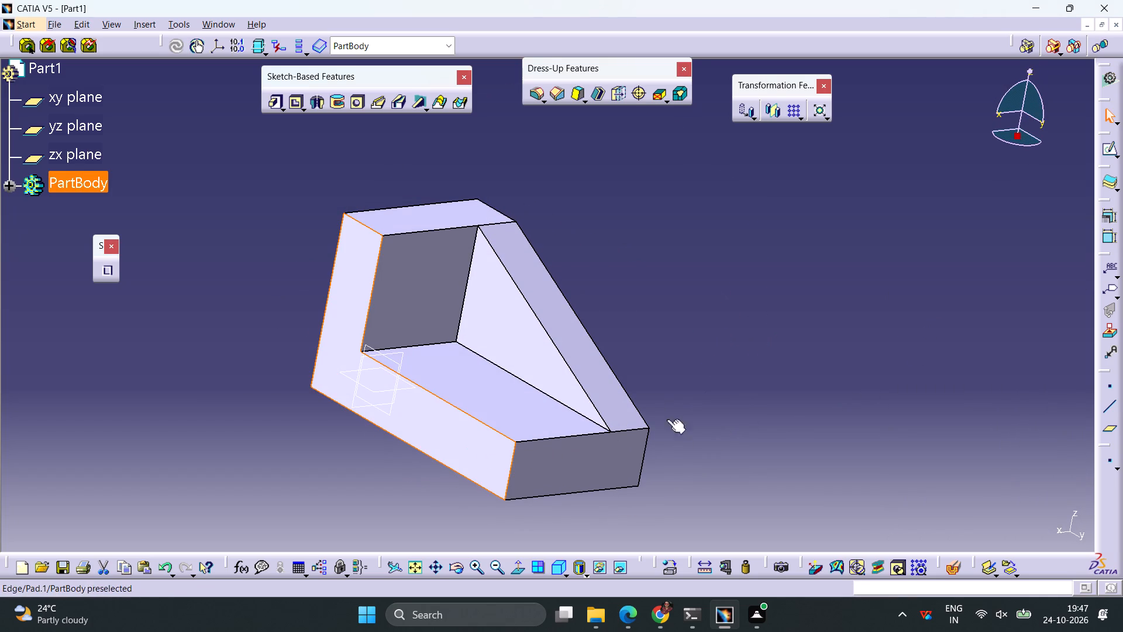
click(1110, 149)
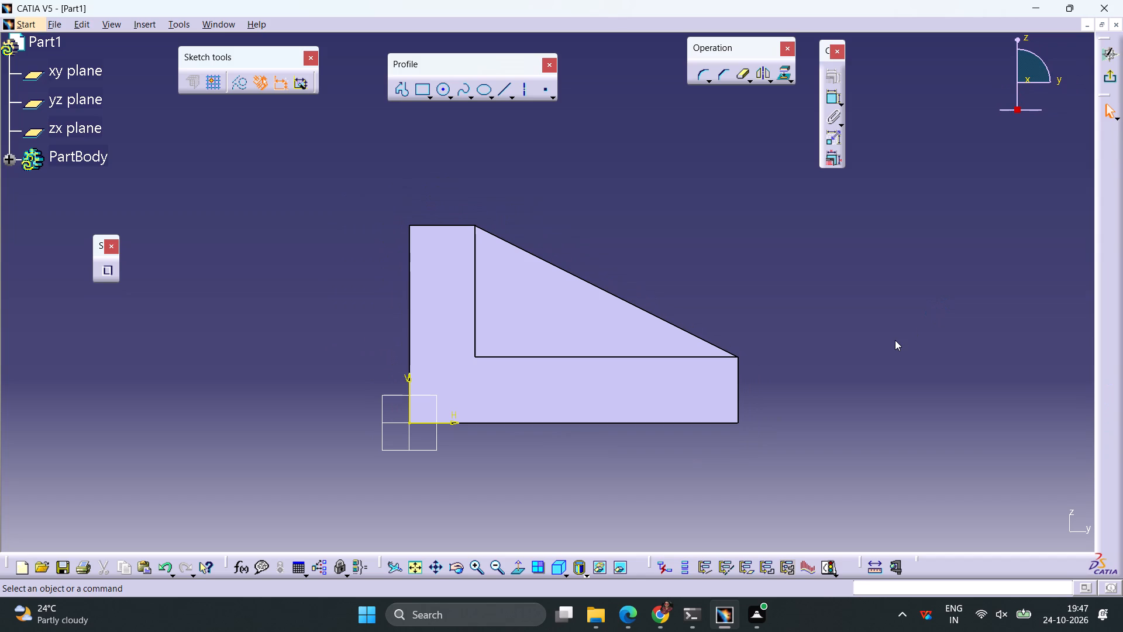
click(505, 89)
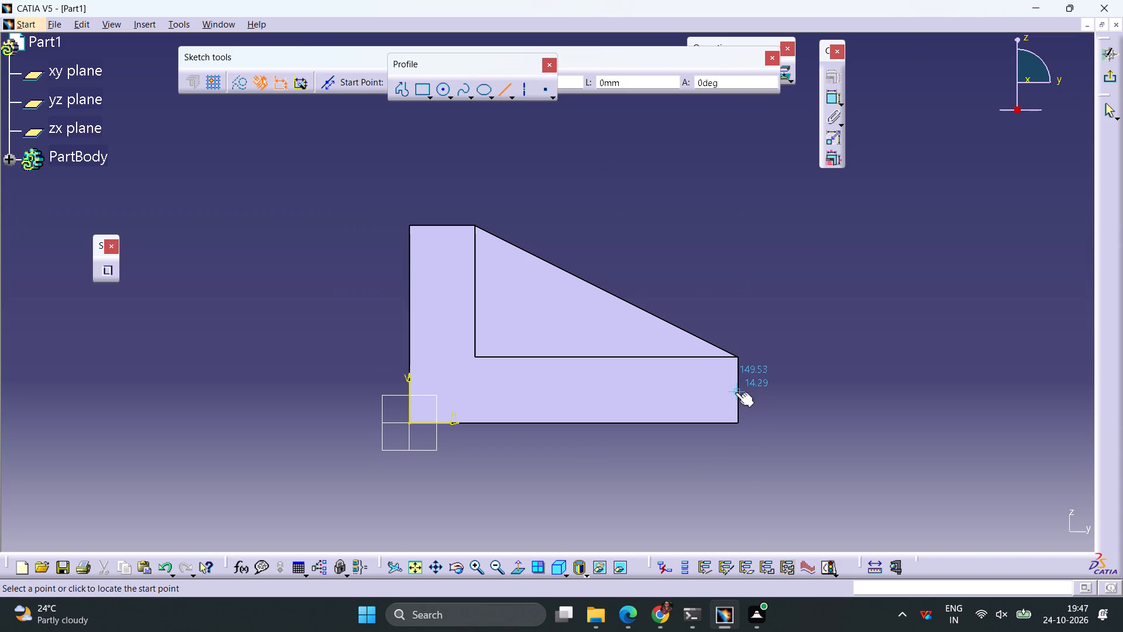
click(735, 392)
click(663, 365)
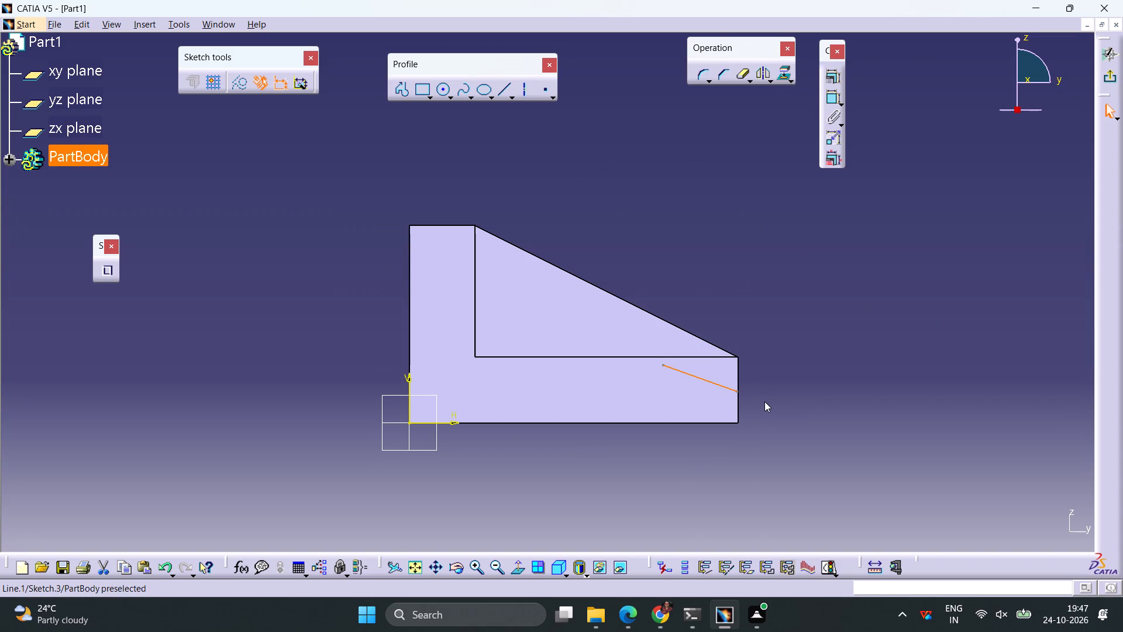
drag(729, 389, 719, 388)
click(764, 404)
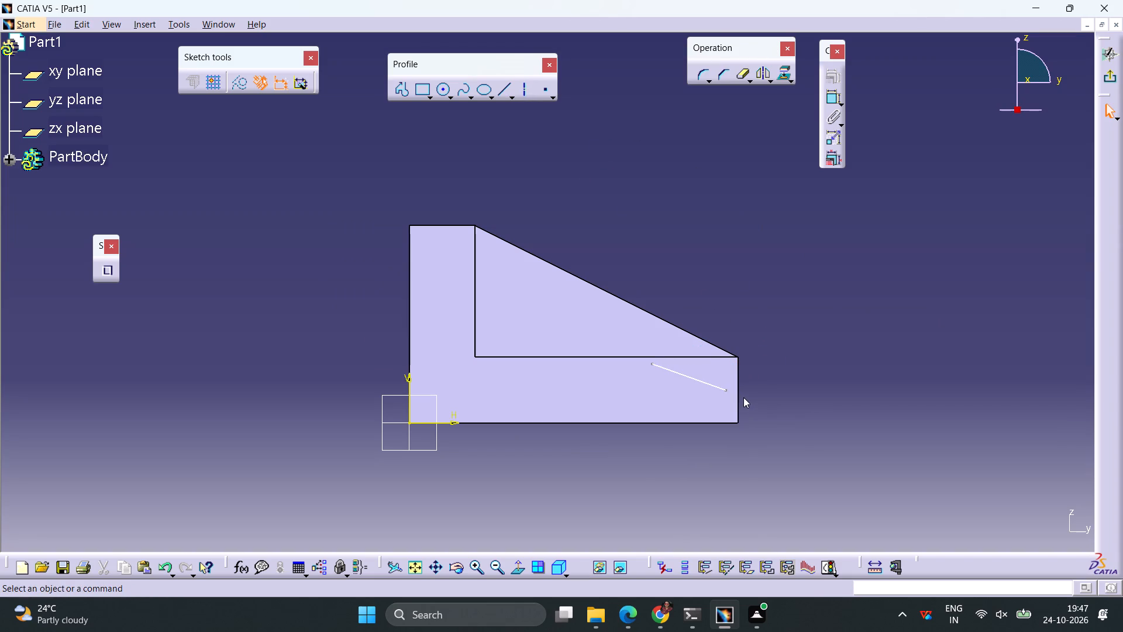
Make the slanted line's lower endpoint coincident with the horizontal leg's outer vertical edge.
click(726, 390)
ctrl+click(740, 391)
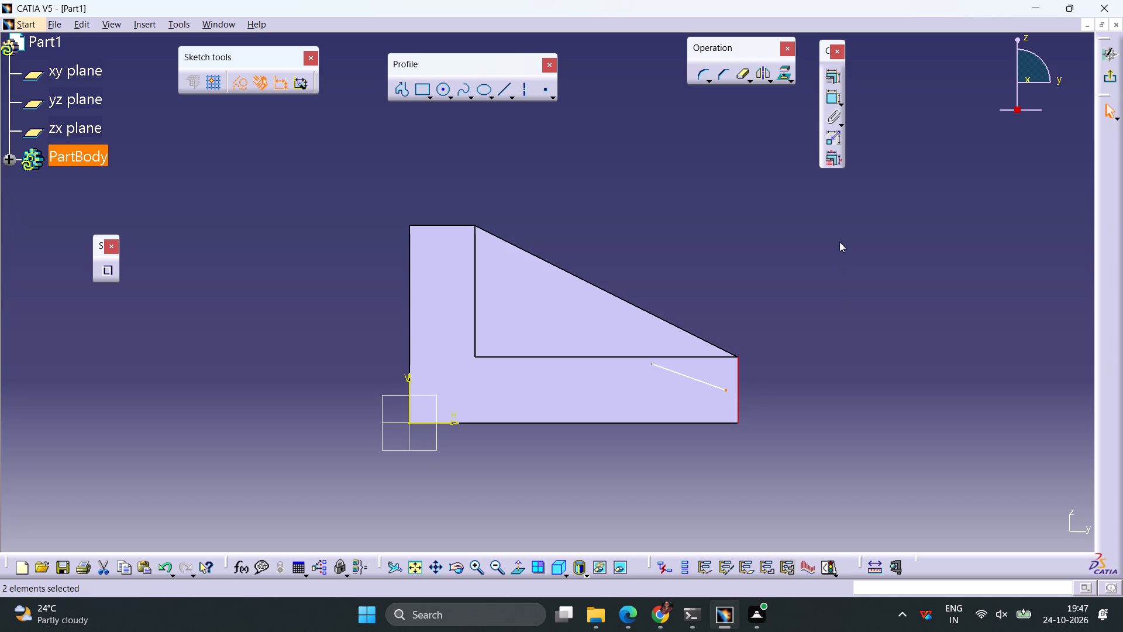
click(835, 80)
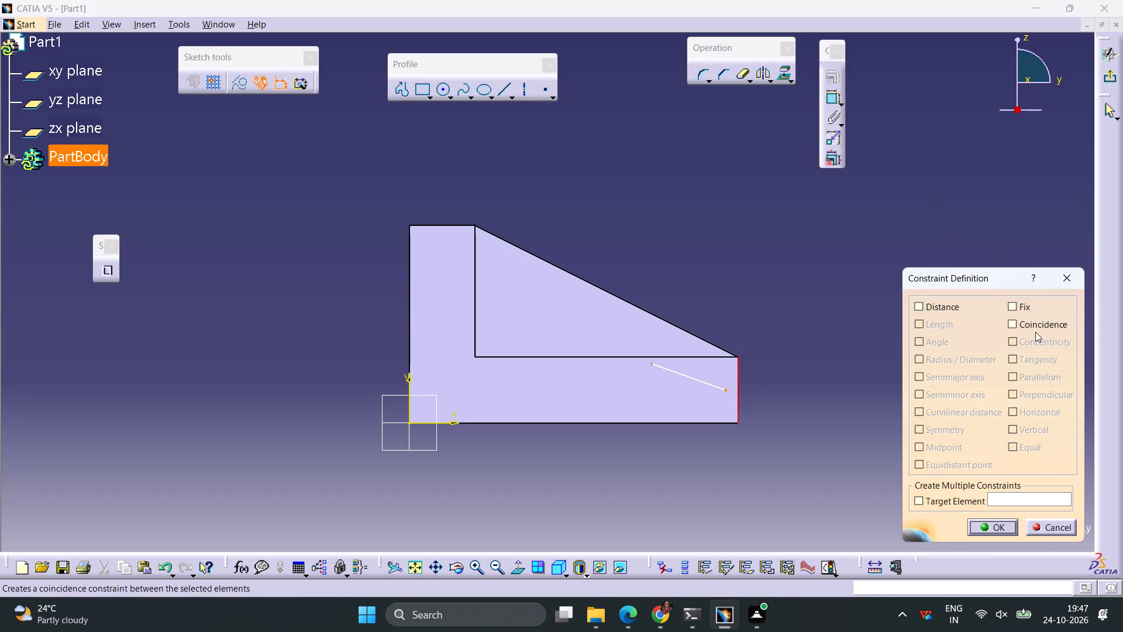
click(1034, 325)
click(997, 531)
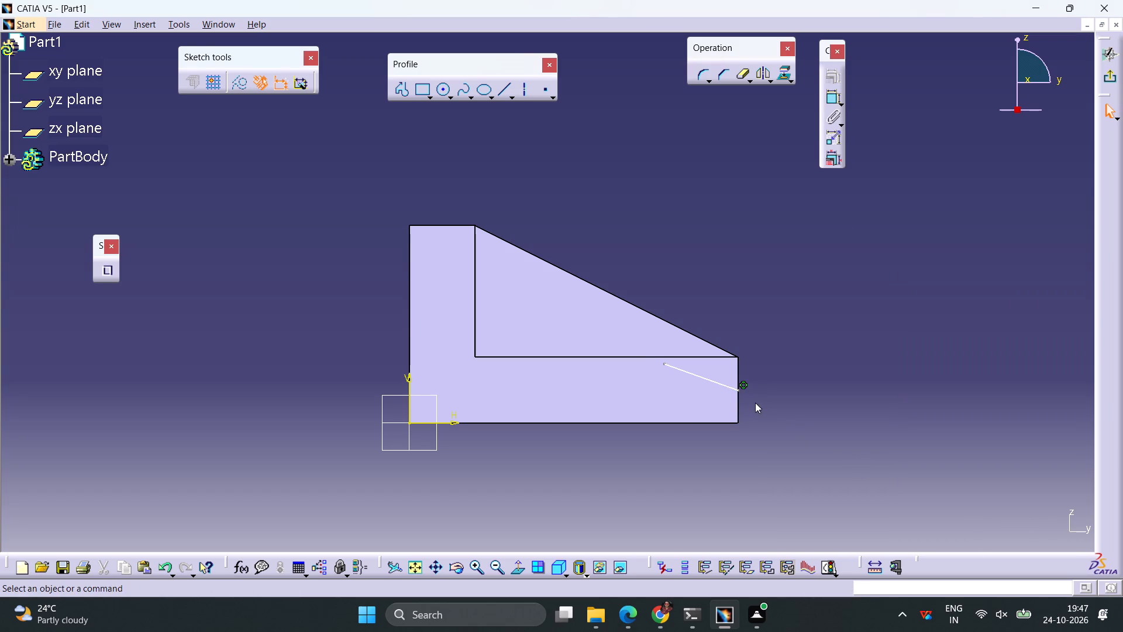
Dimension the slanted line's lower endpoint 10 mm from the horizontal leg's bottom edge.
click(739, 388)
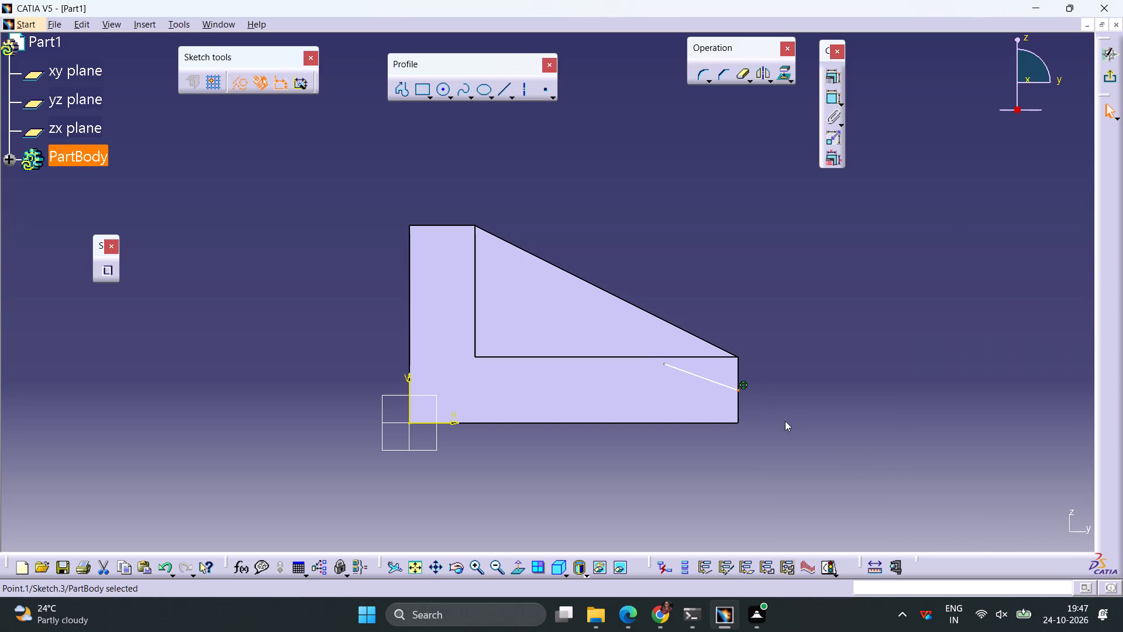
ctrl+click(686, 424)
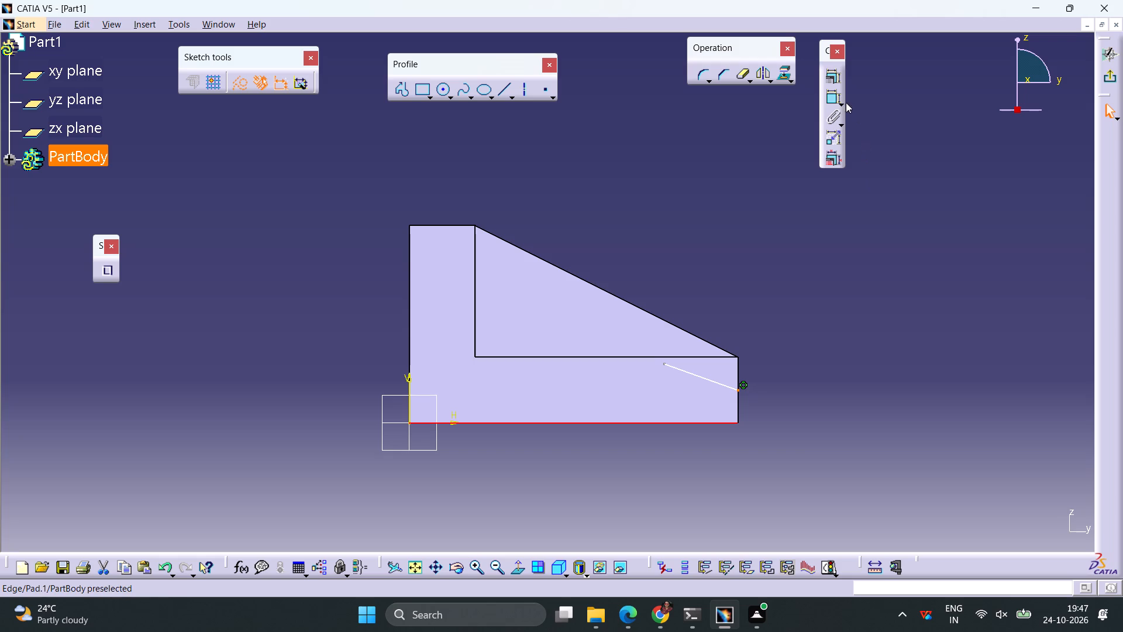
click(833, 99)
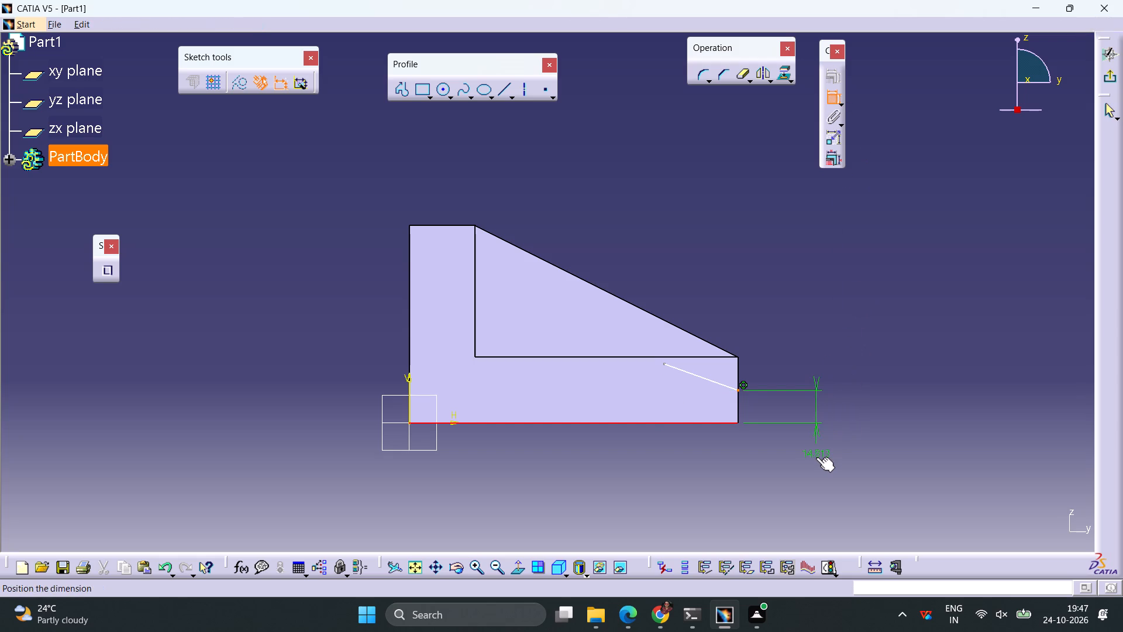
click(816, 457)
double_click(819, 457)
text(10)
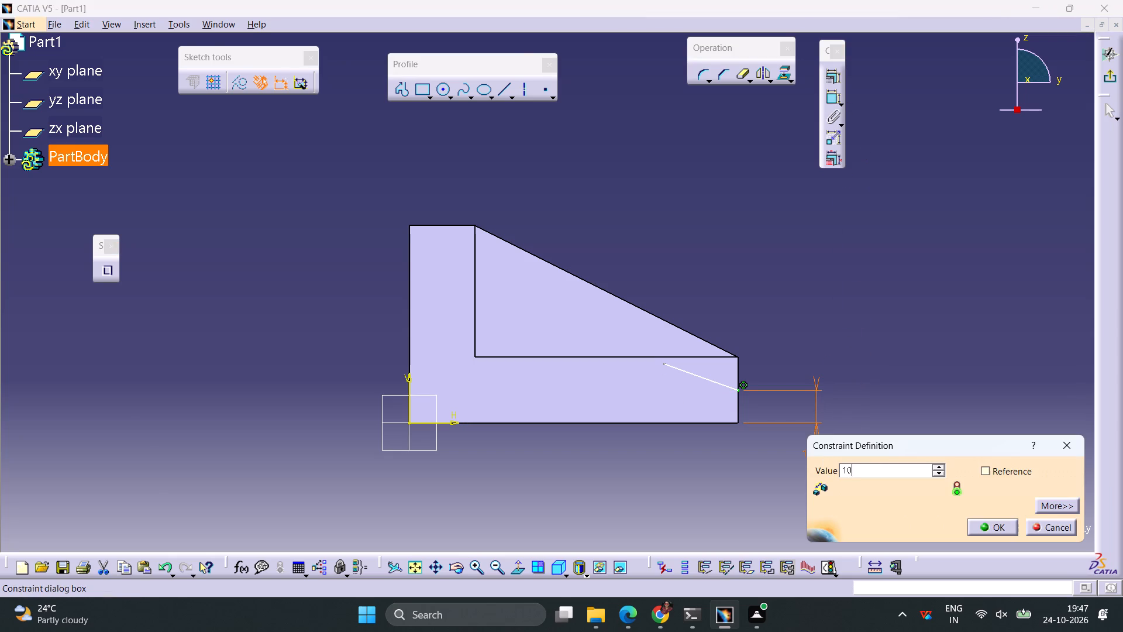
key(Return)
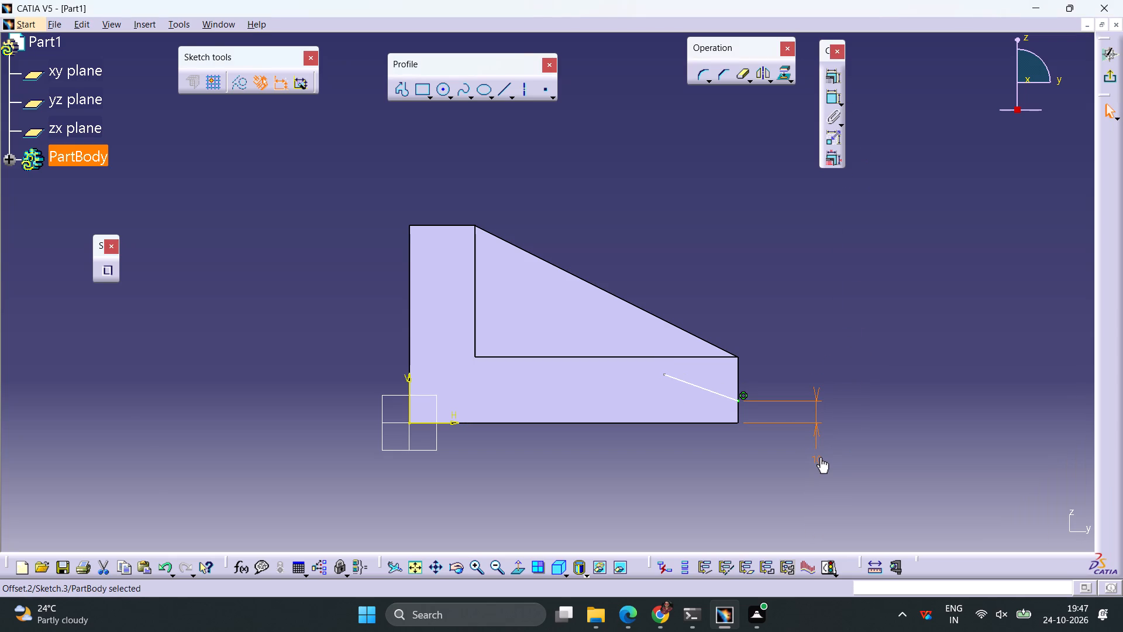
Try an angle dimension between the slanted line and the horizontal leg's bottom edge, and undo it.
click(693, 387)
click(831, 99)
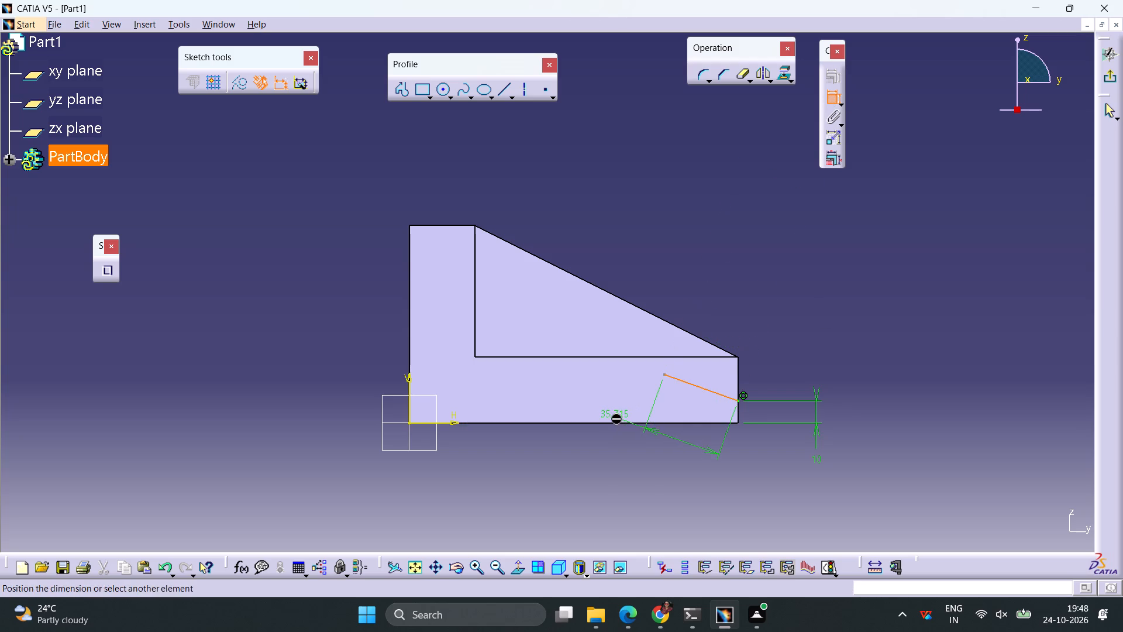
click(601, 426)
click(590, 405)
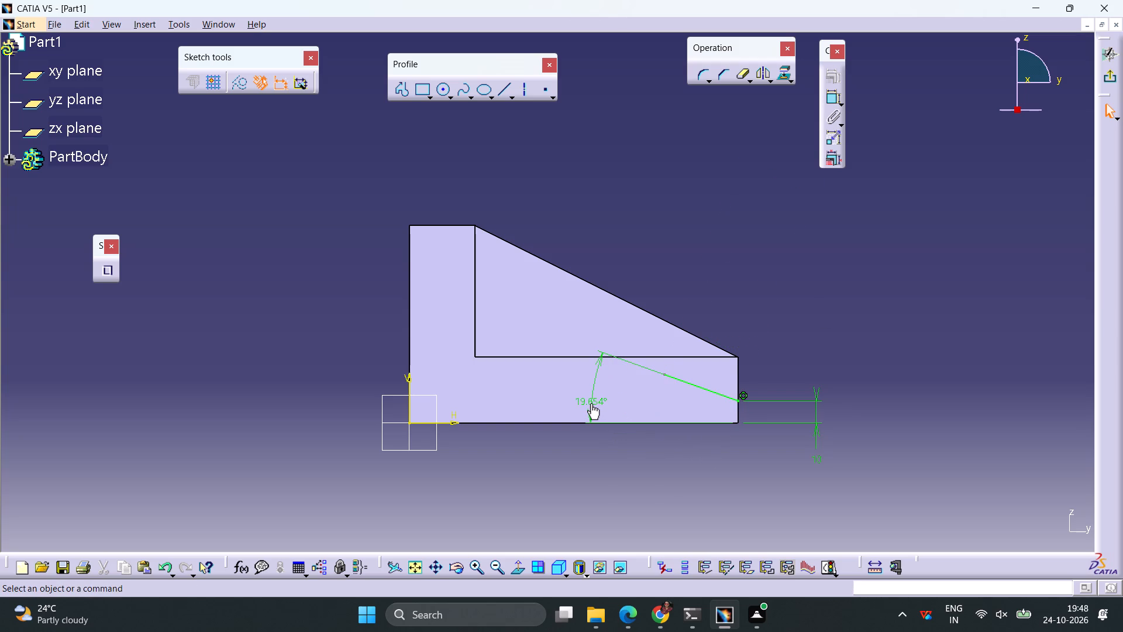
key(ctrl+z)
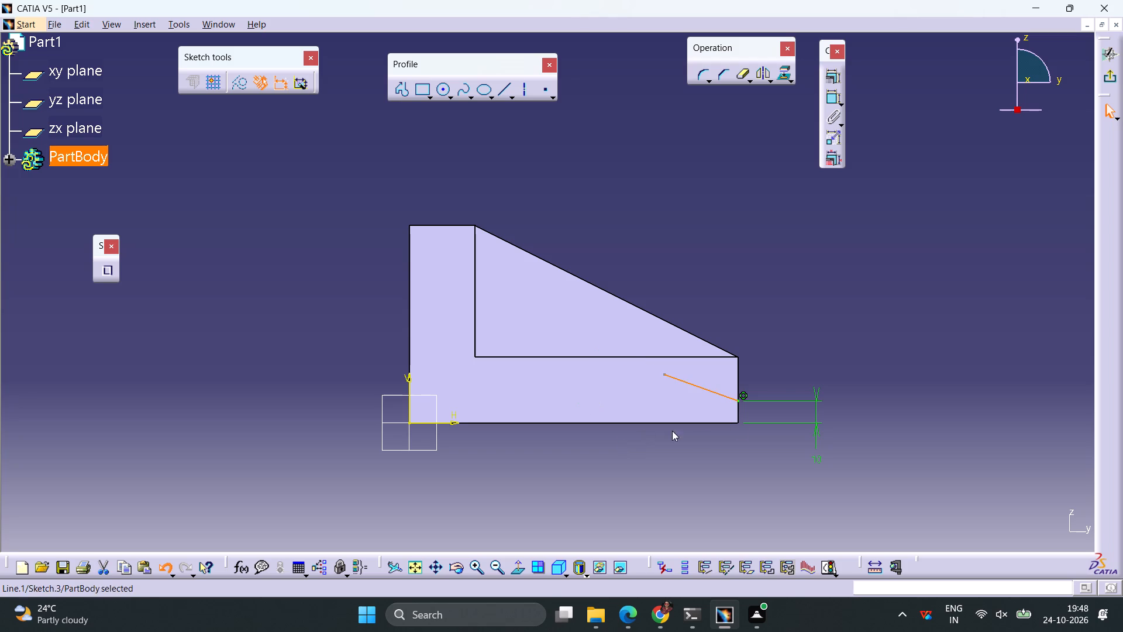
Dimension the angle between the slanted line and the horizontal leg's outer vertical edge as 60 degrees.
click(828, 97)
click(739, 377)
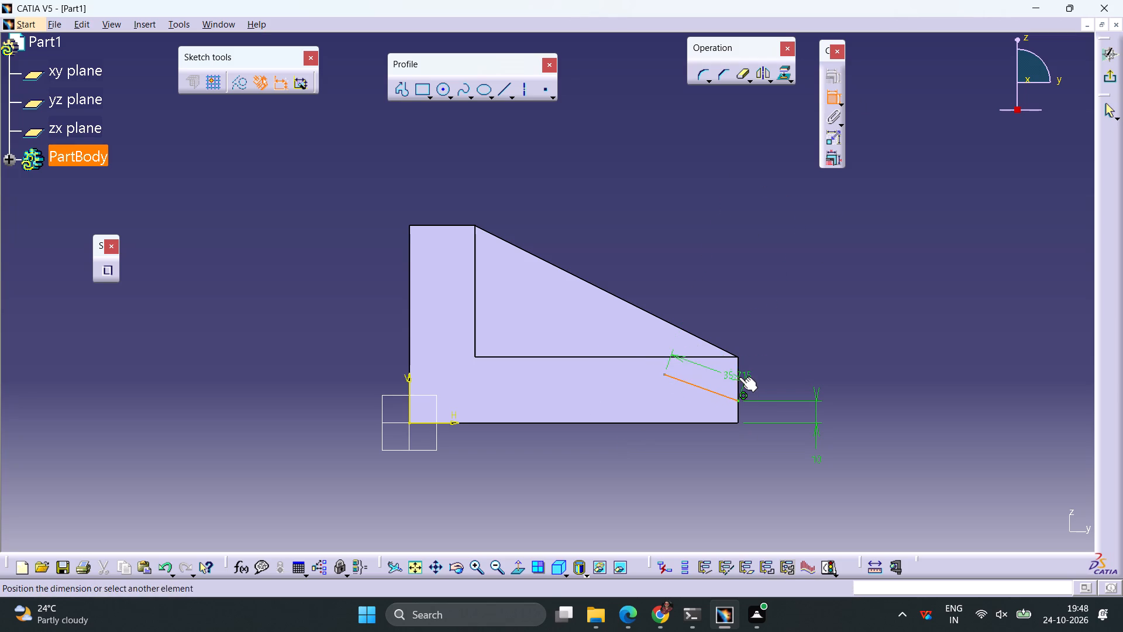
click(709, 287)
double_click(702, 283)
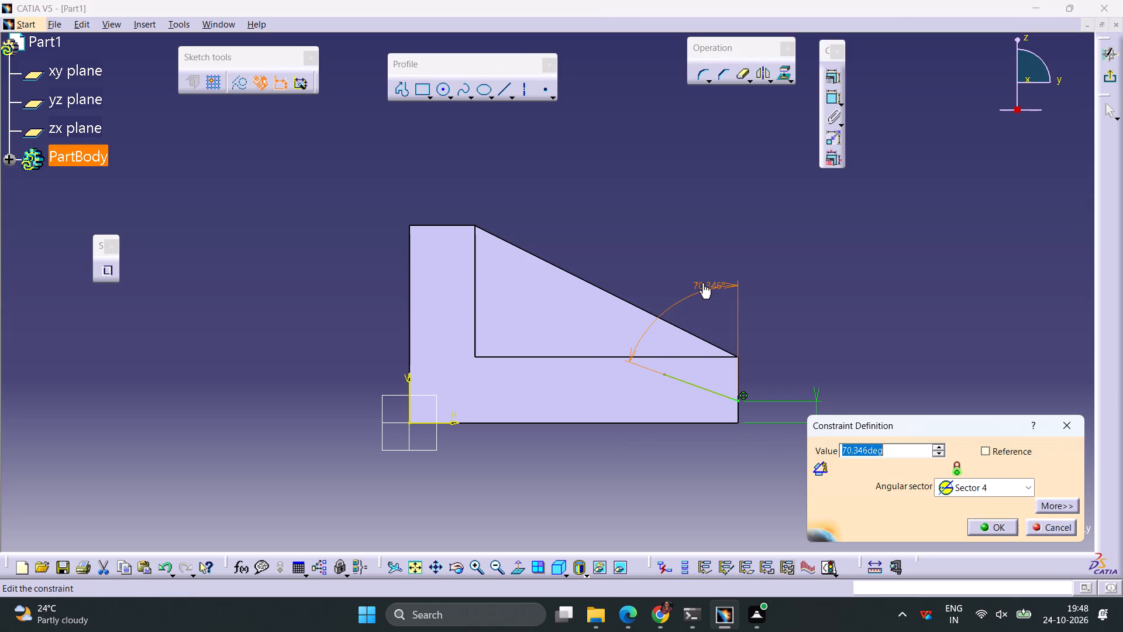
text(60)
key(Return)
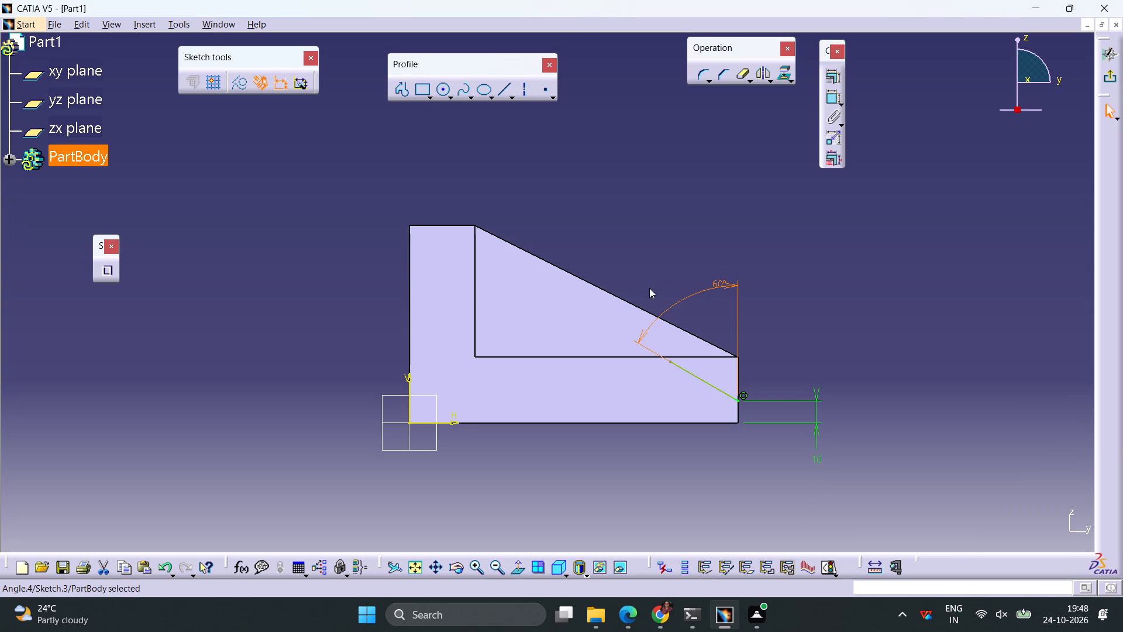
click(791, 359)
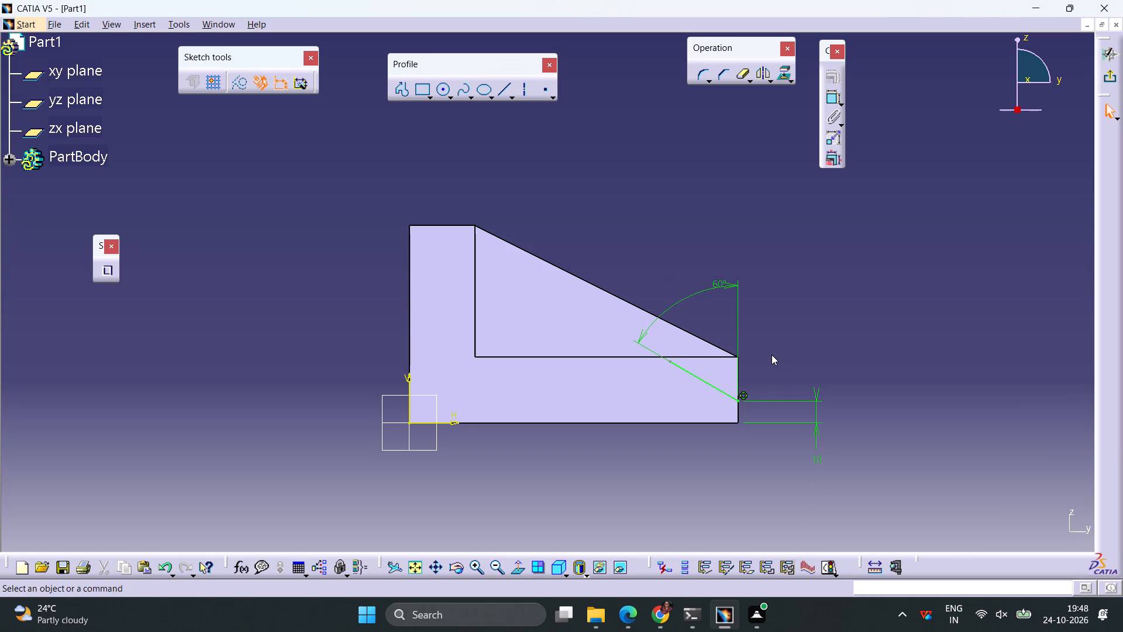
Make the slanted line's upper endpoint coincident with the horizontal leg's upper edge.
ctrl+middle_drag(771, 355, 770, 334)
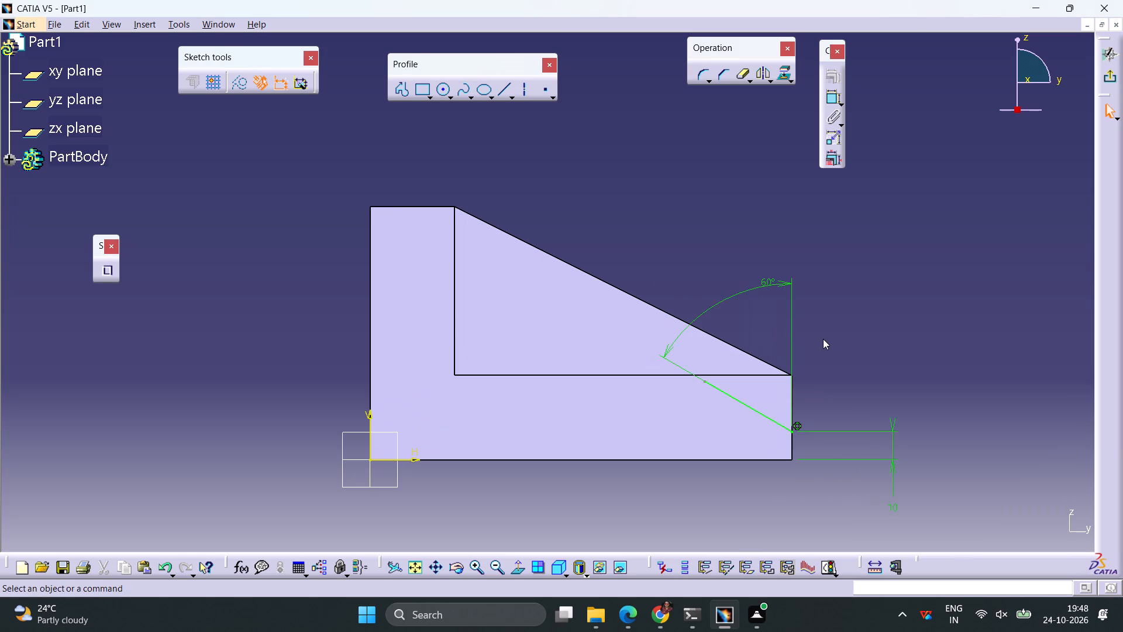
click(702, 382)
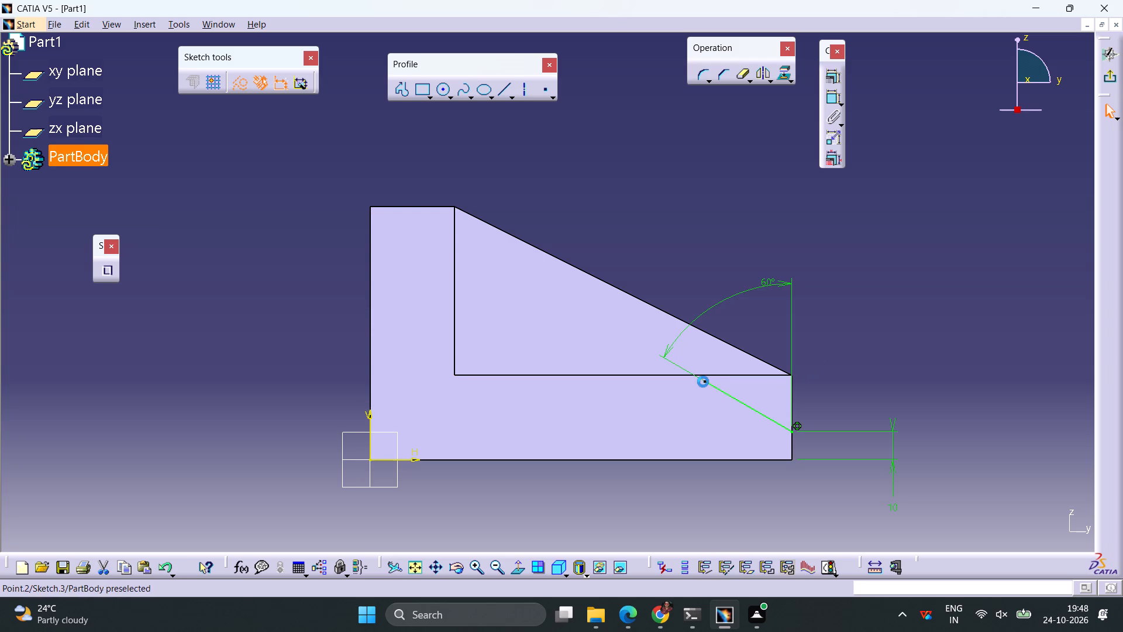
ctrl+click(674, 376)
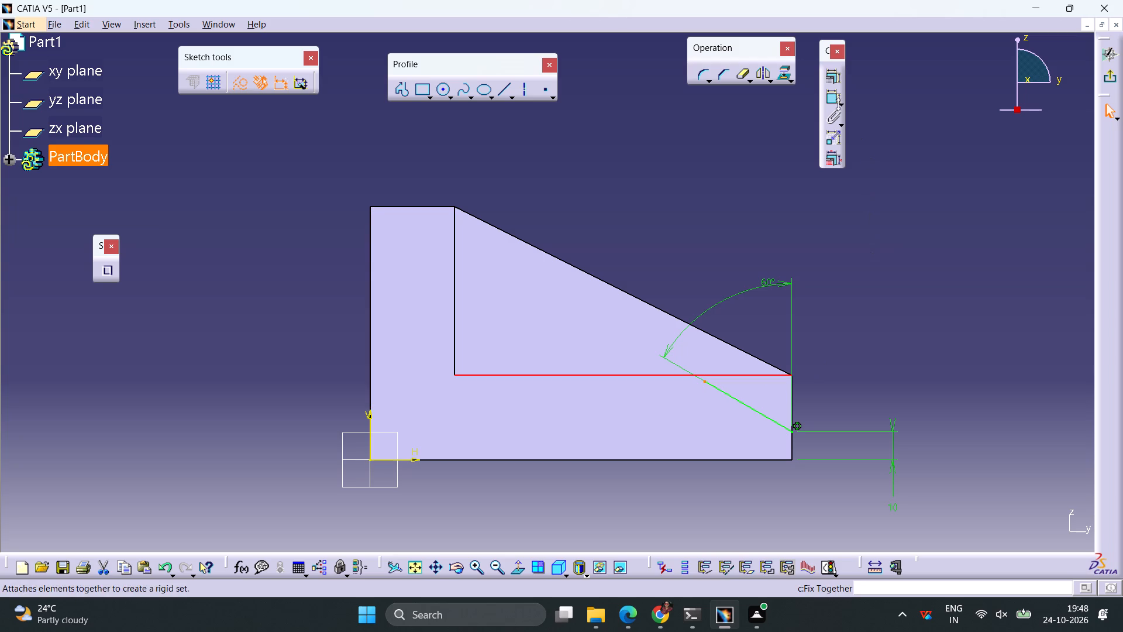
click(834, 78)
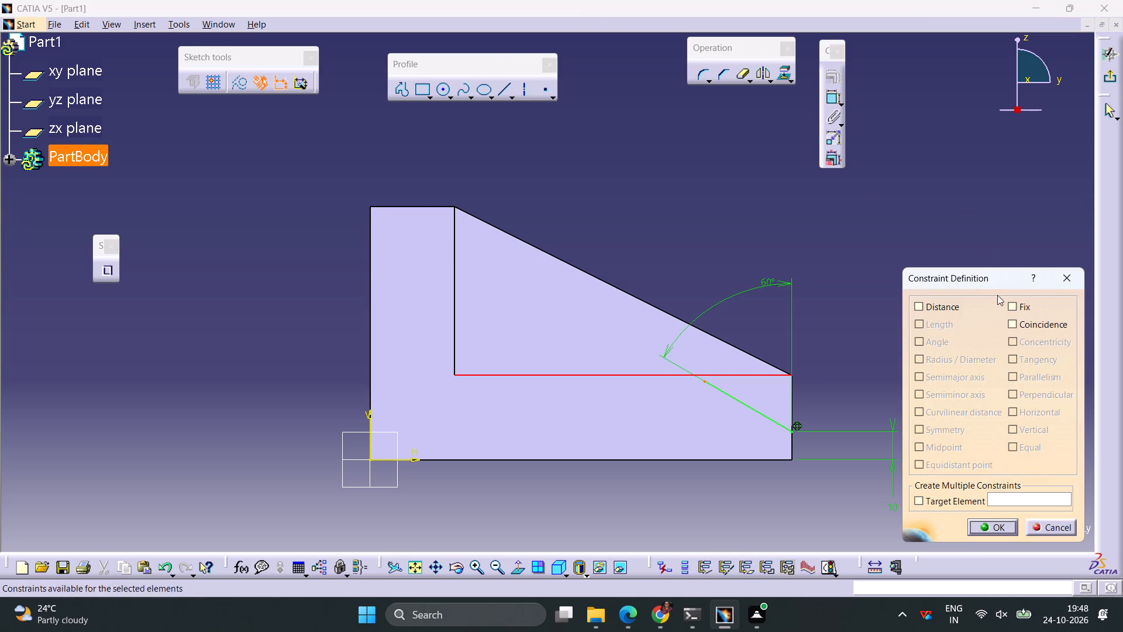
click(1026, 321)
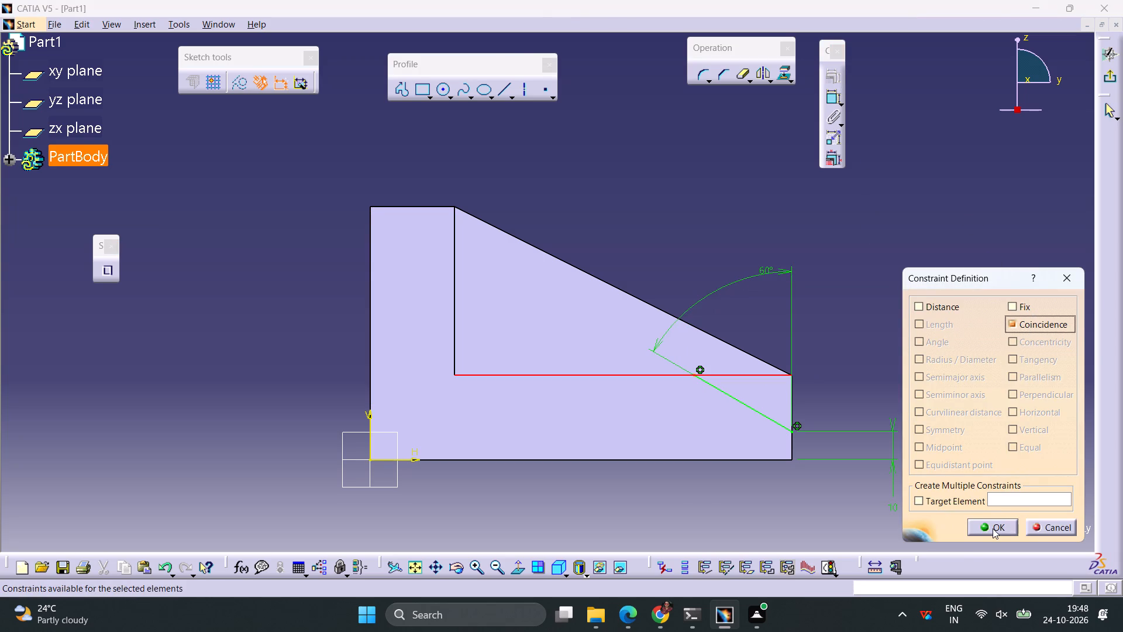
click(993, 528)
Close the triangle with a horizontal line along the leg's upper edge and a vertical line along its outer edge, and exit the sketch.
click(499, 89)
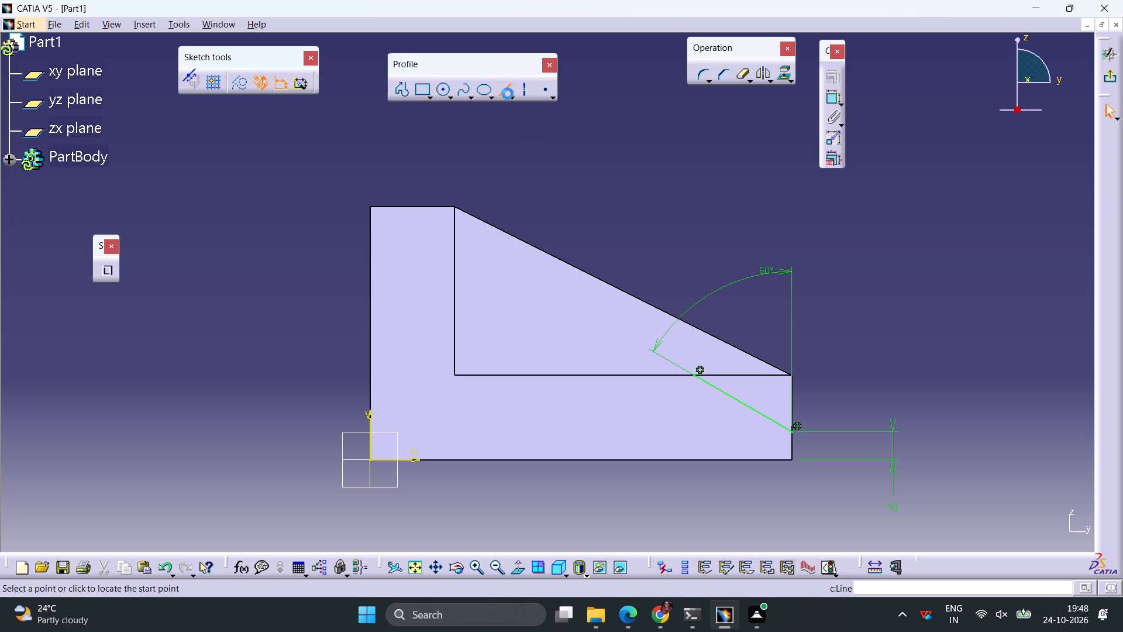
click(695, 376)
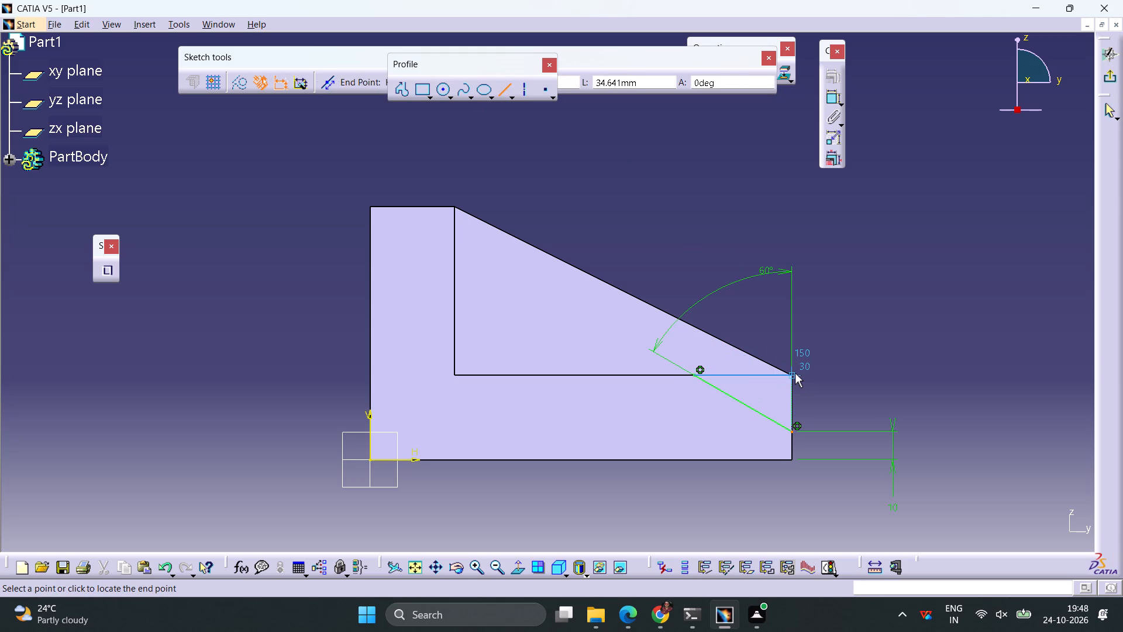
click(796, 373)
click(883, 335)
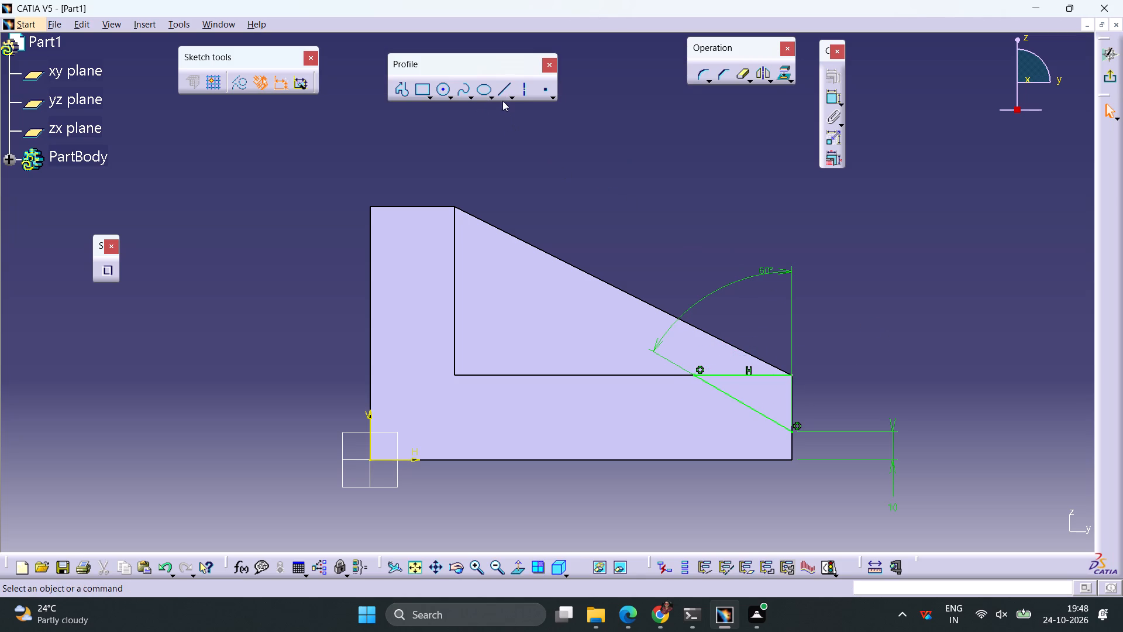
click(502, 94)
click(791, 375)
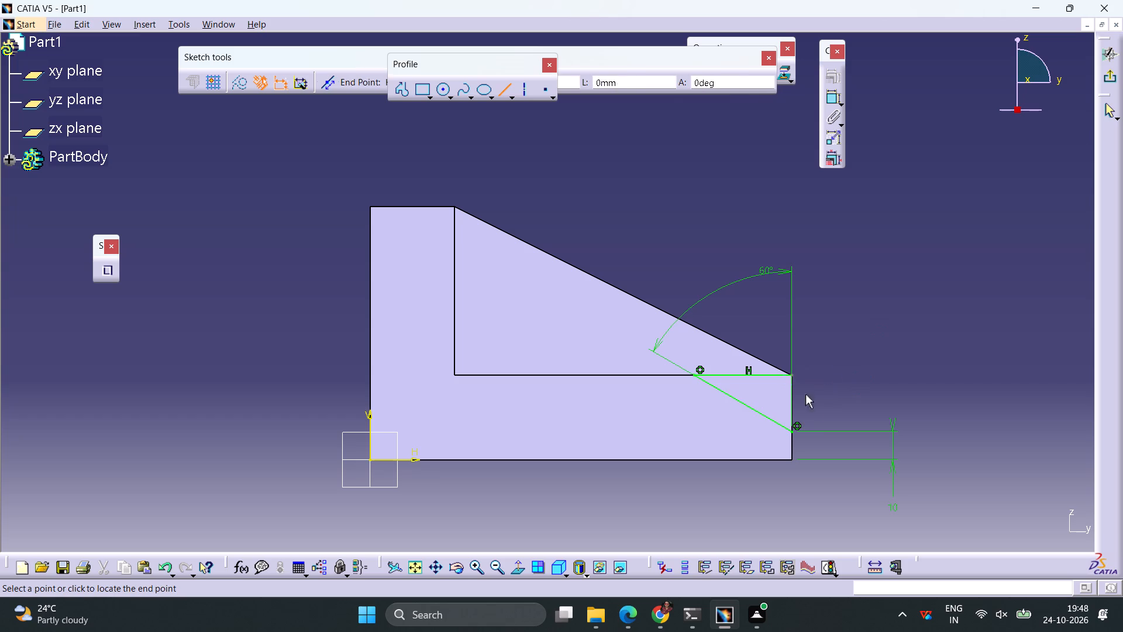
click(793, 433)
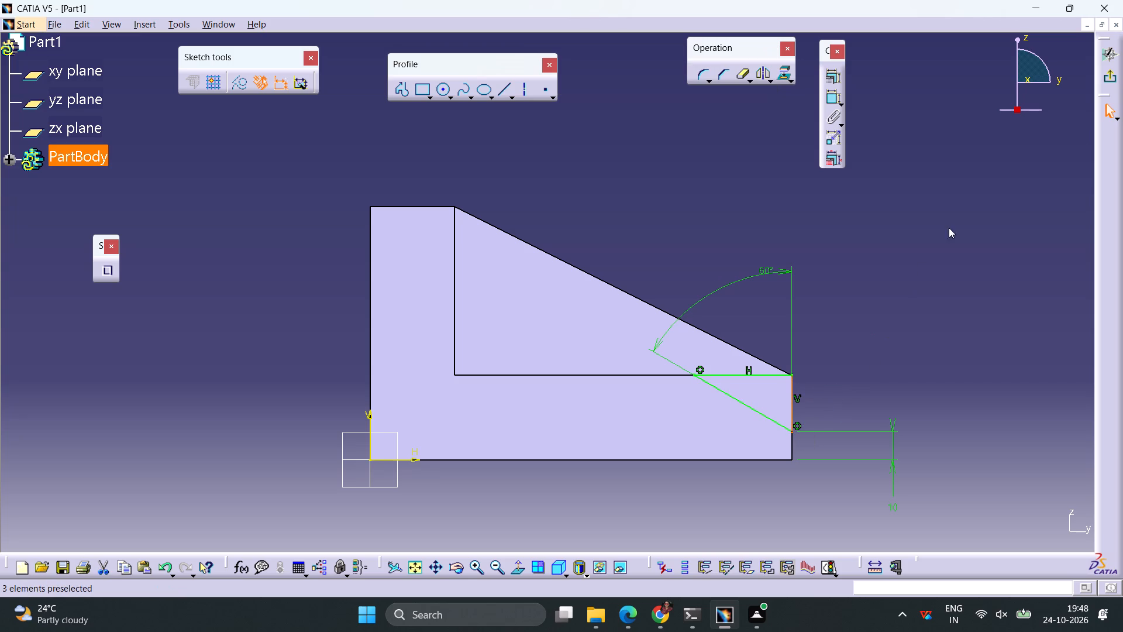
click(1104, 79)
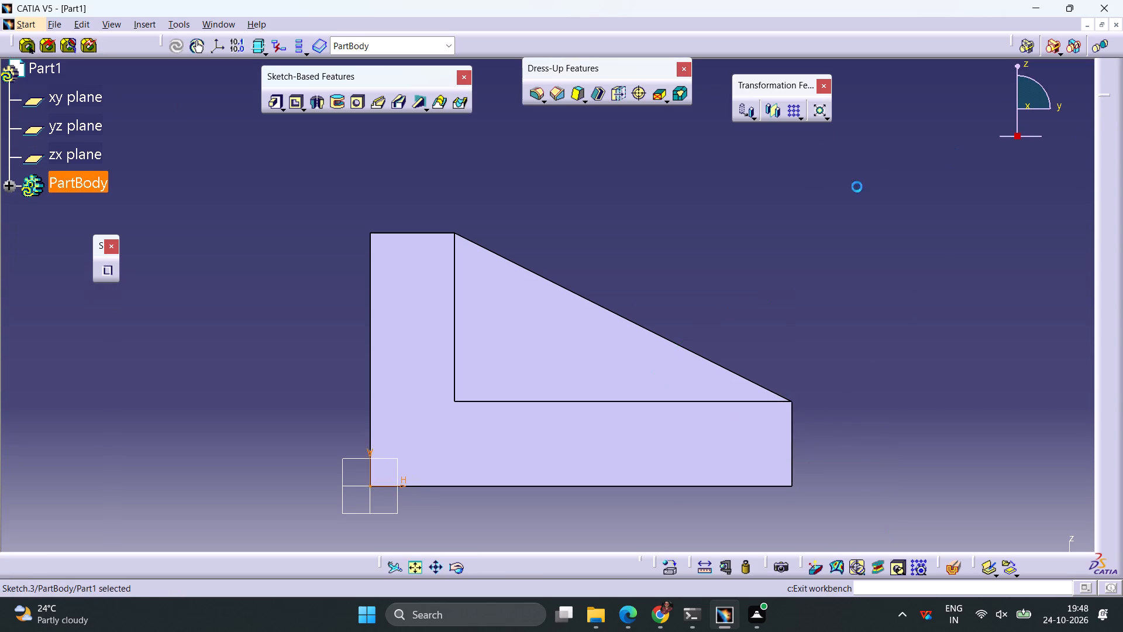
Pocket the triangular end-cut sketch with its limit set to Up to last, across the full width of the horizontal leg.
click(292, 100)
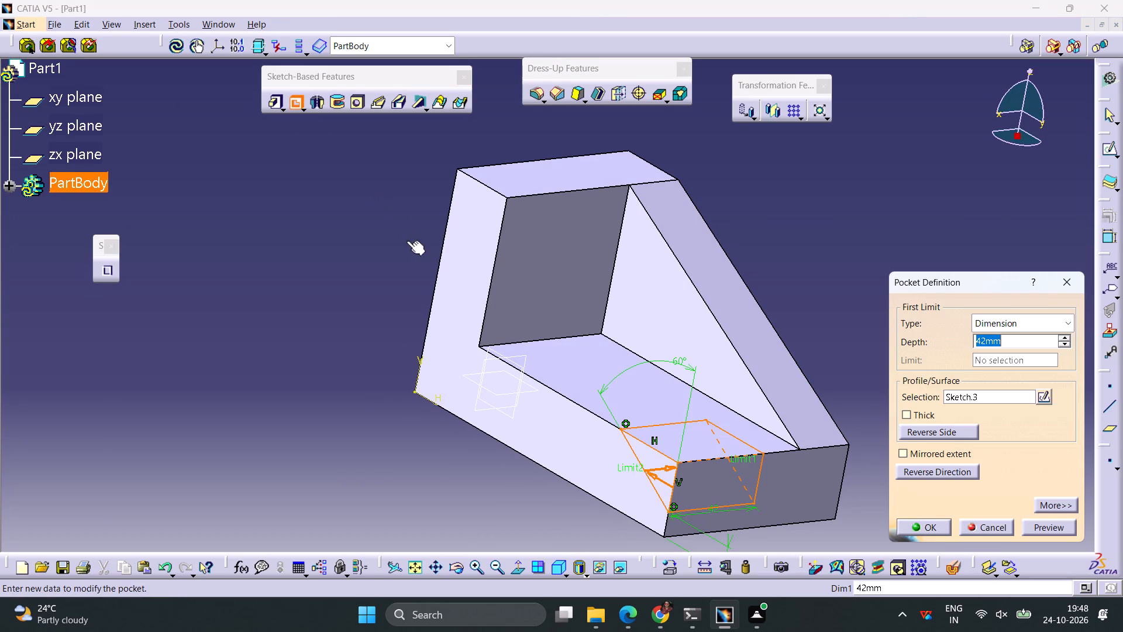
click(1024, 324)
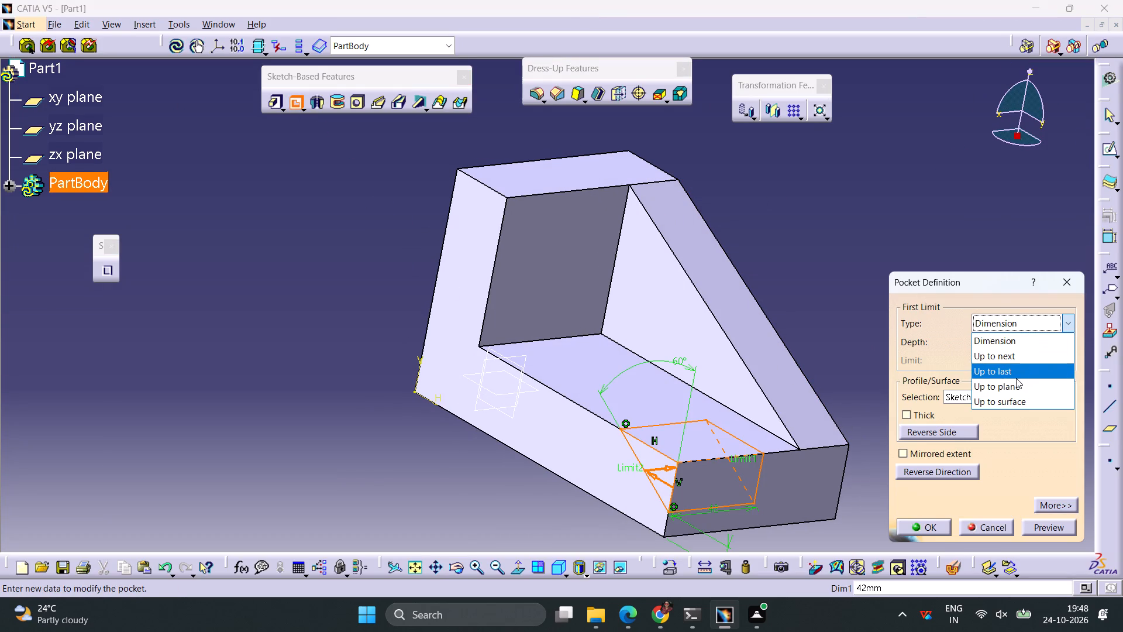
click(1016, 378)
click(1035, 529)
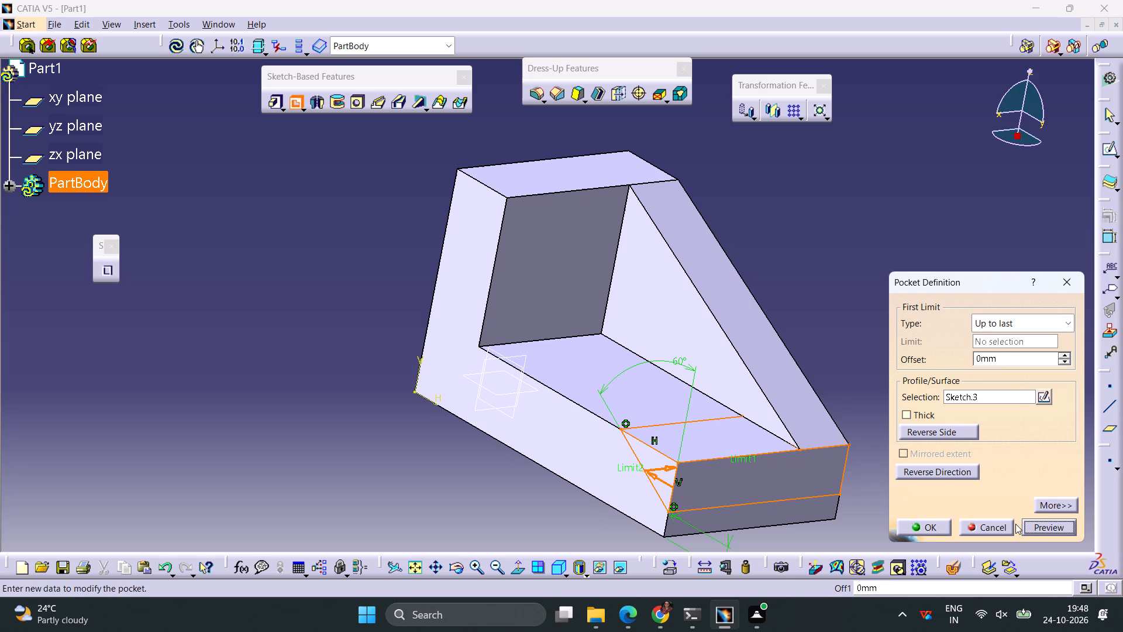
middle_drag(866, 411, 835, 350)
right_drag(866, 411, 835, 350)
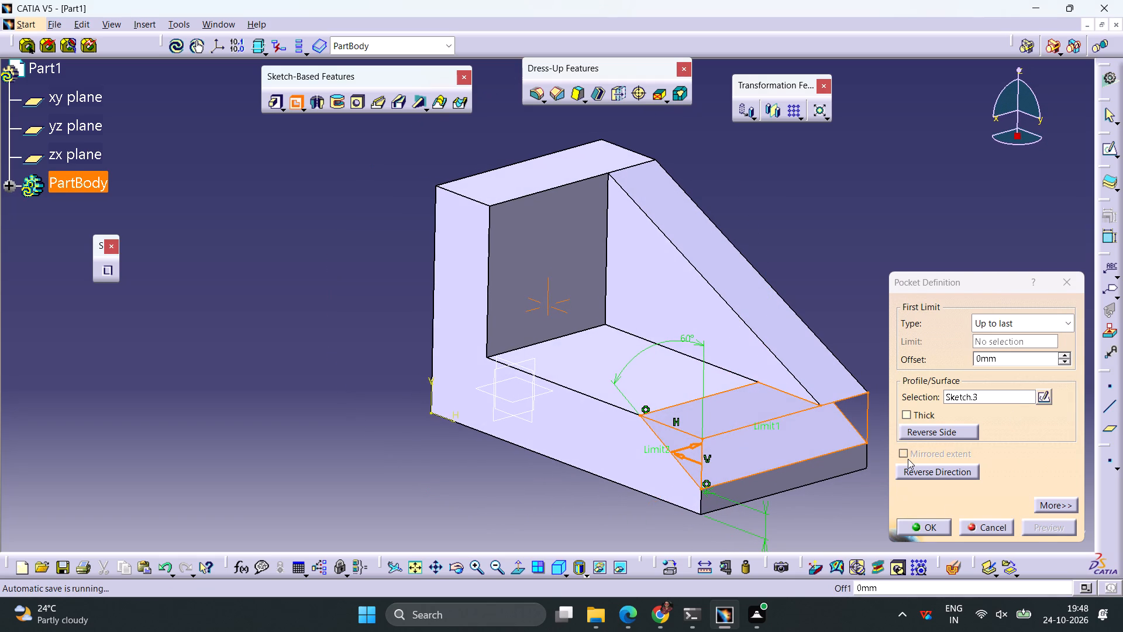
click(938, 530)
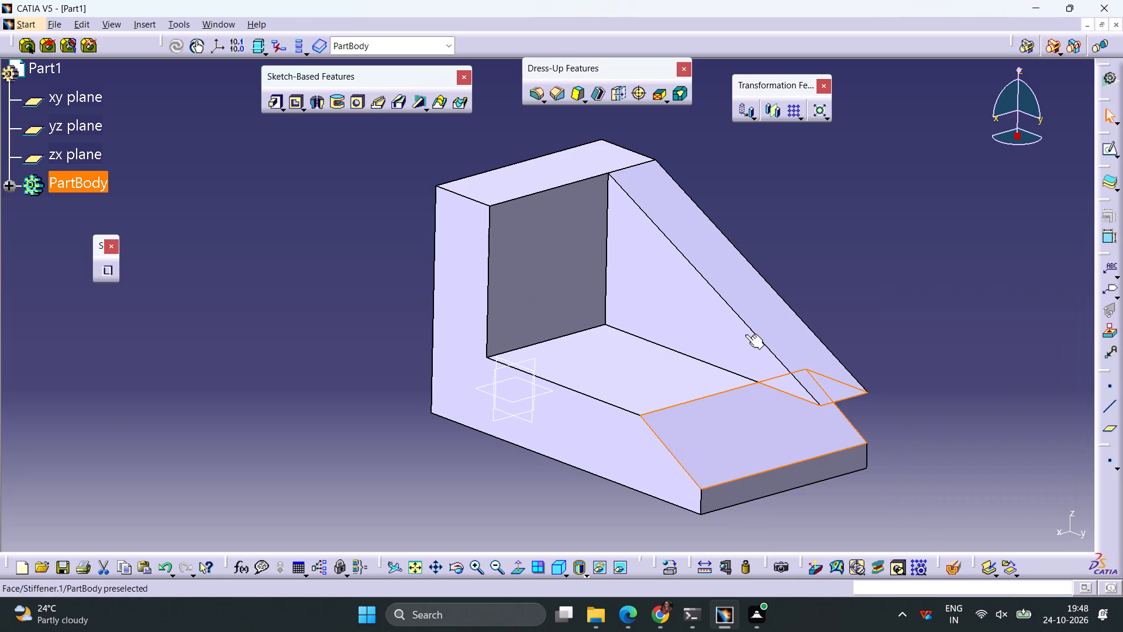
Delete the stiffener between the vertical and horizontal legs, keeping its profile sketch.
right_click(745, 334)
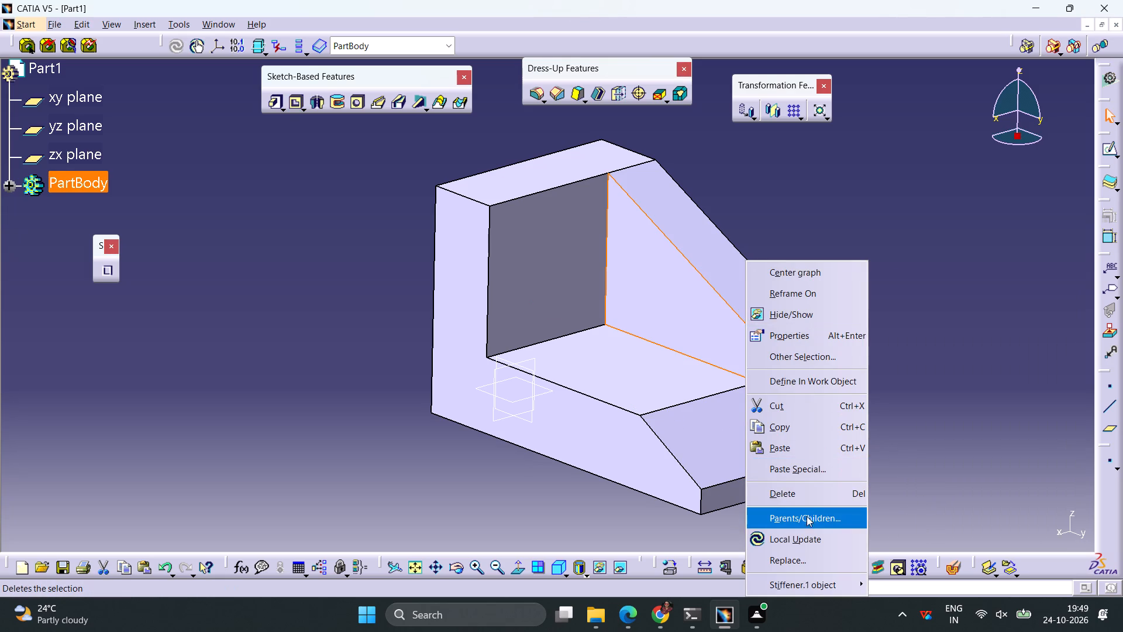
click(808, 500)
click(982, 526)
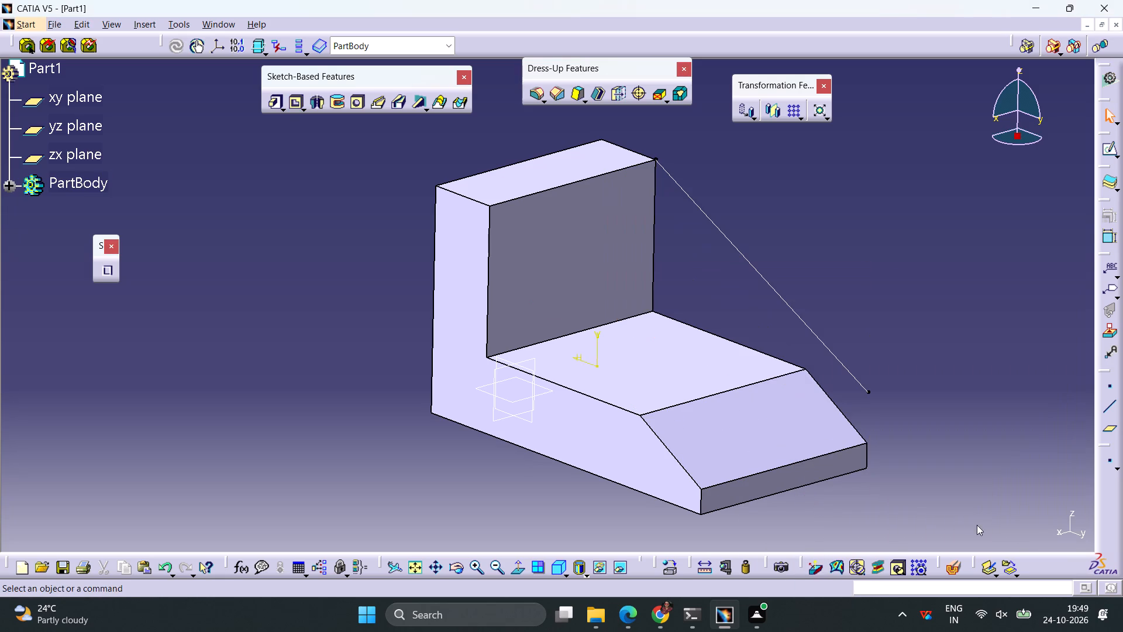
Open the stiffener's profile sketch and delete the coincidence constraint at the slanted line's lower endpoint.
click(849, 374)
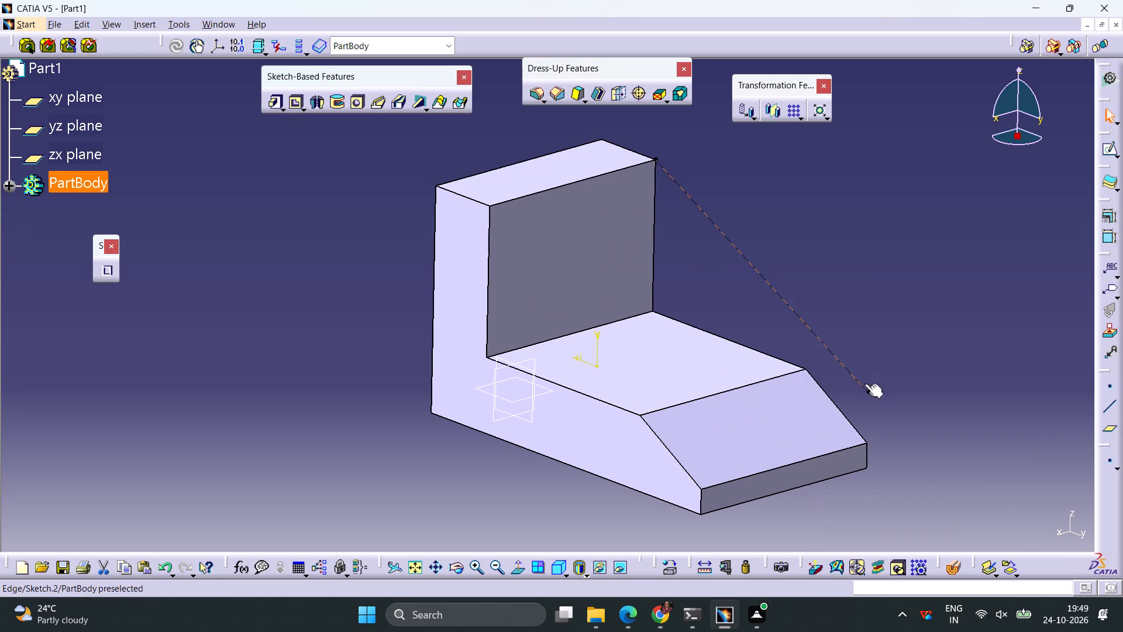
double_click(850, 373)
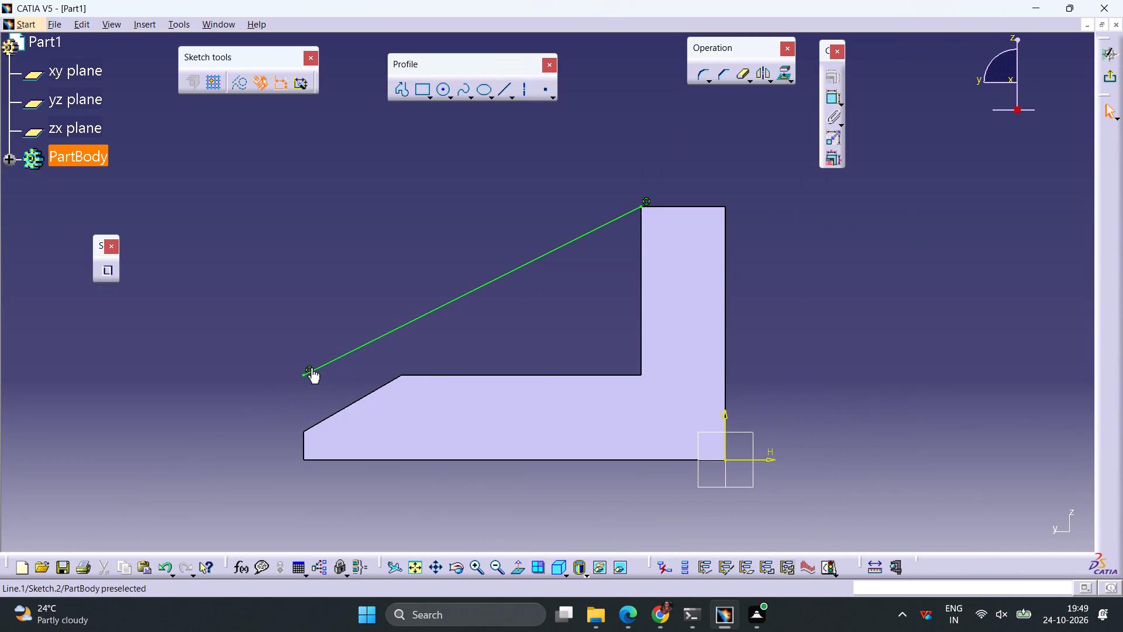
click(309, 367)
key(Delete)
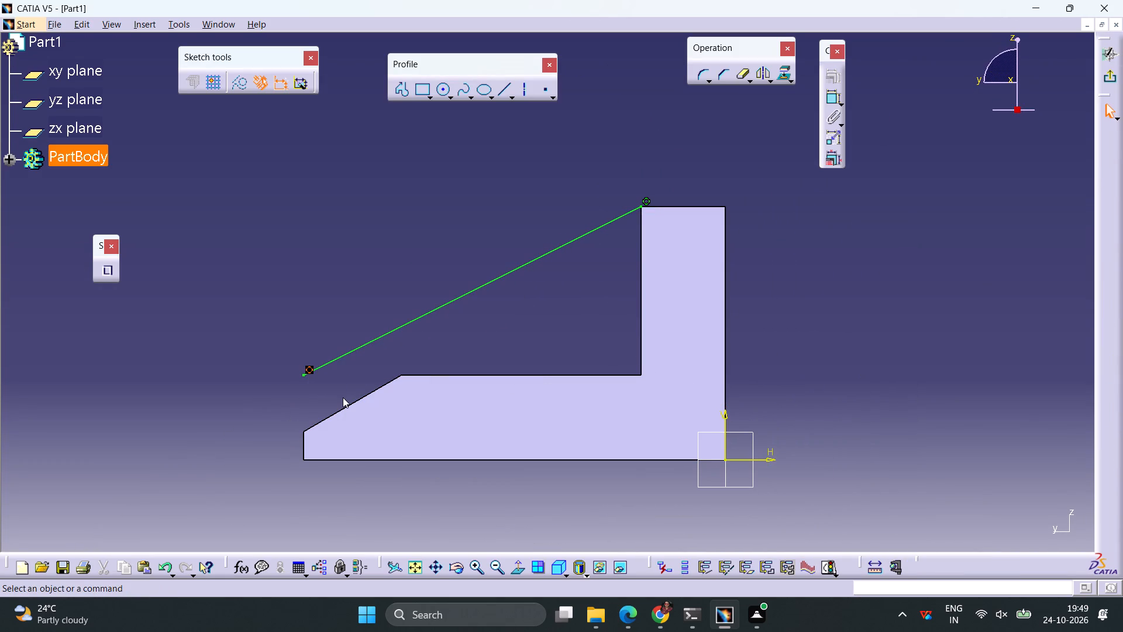
Make the line's lower endpoint coincident with the corner where the sloped cut meets the horizontal leg's upper edge, and exit the sketch.
click(302, 375)
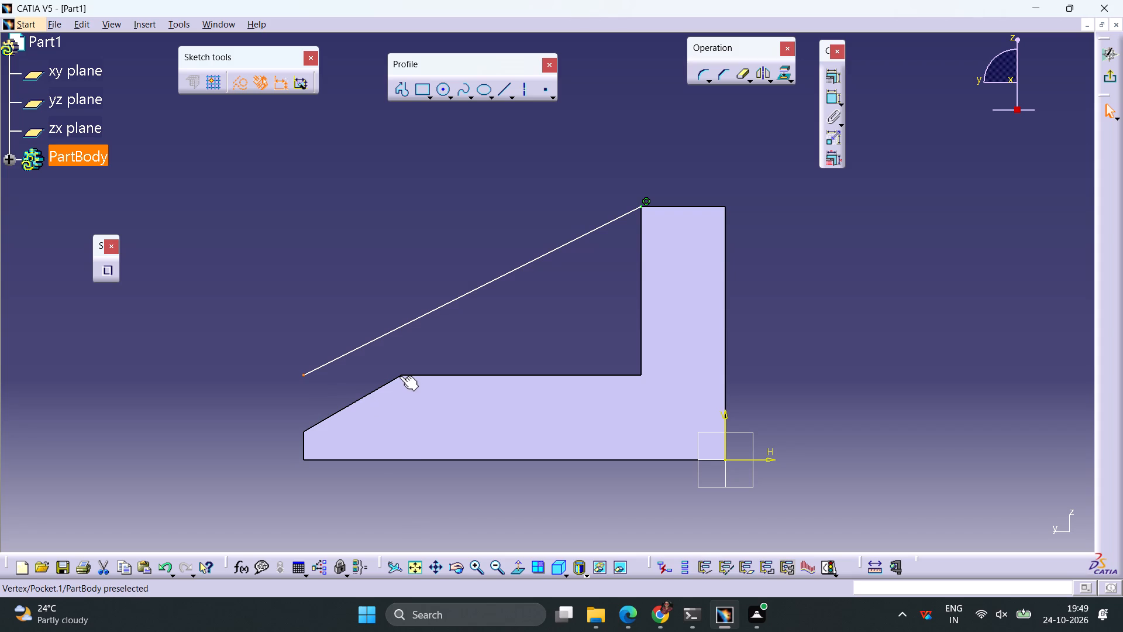
ctrl+click(399, 376)
click(831, 74)
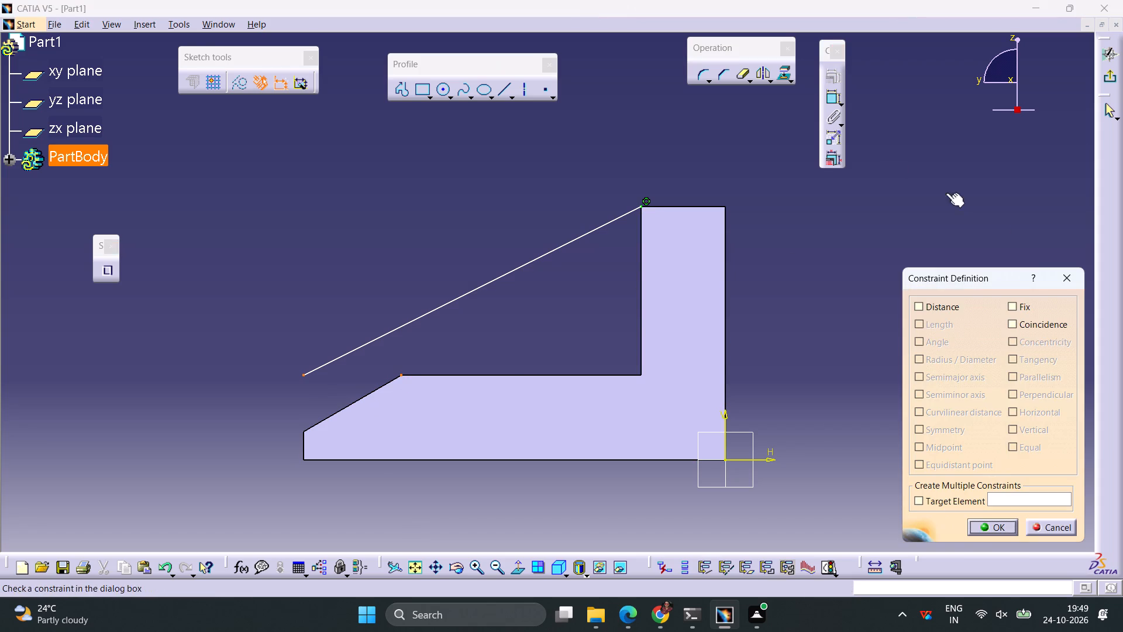
click(1031, 324)
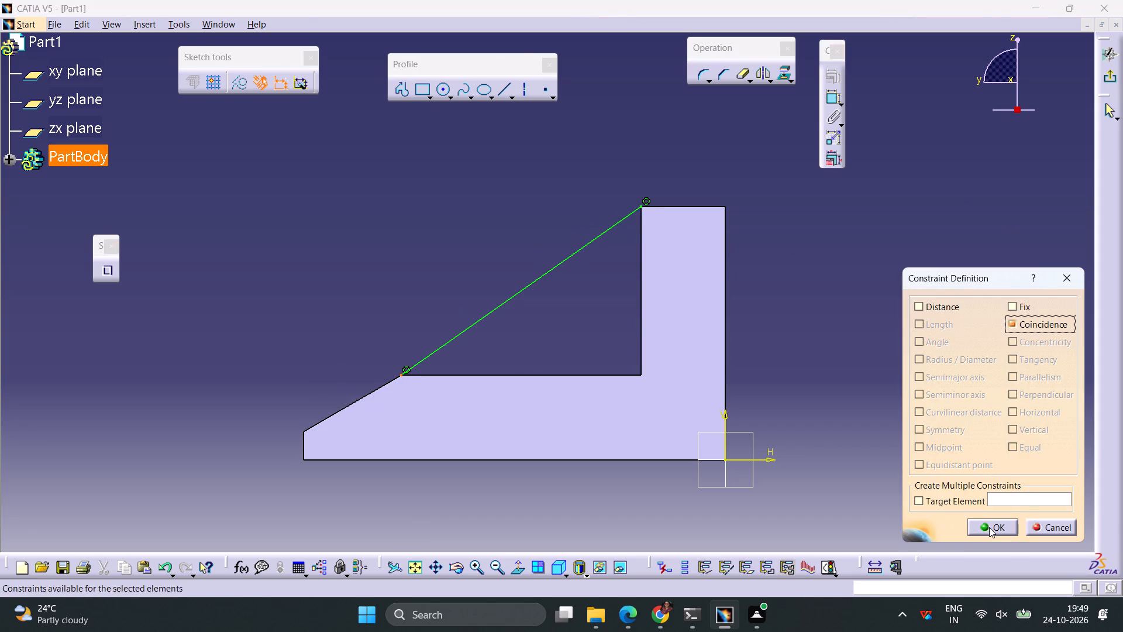
click(989, 527)
click(1107, 77)
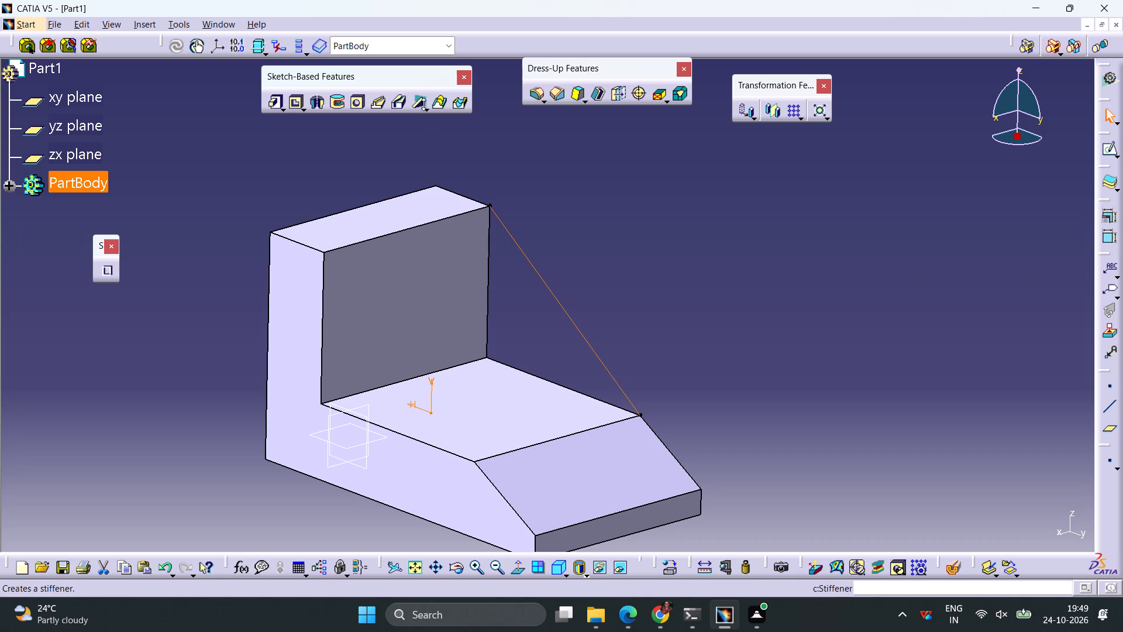
Create a 24 mm stiffener from the slanted line sketch, in From Side mode with Neutral Fiber turned off.
click(419, 104)
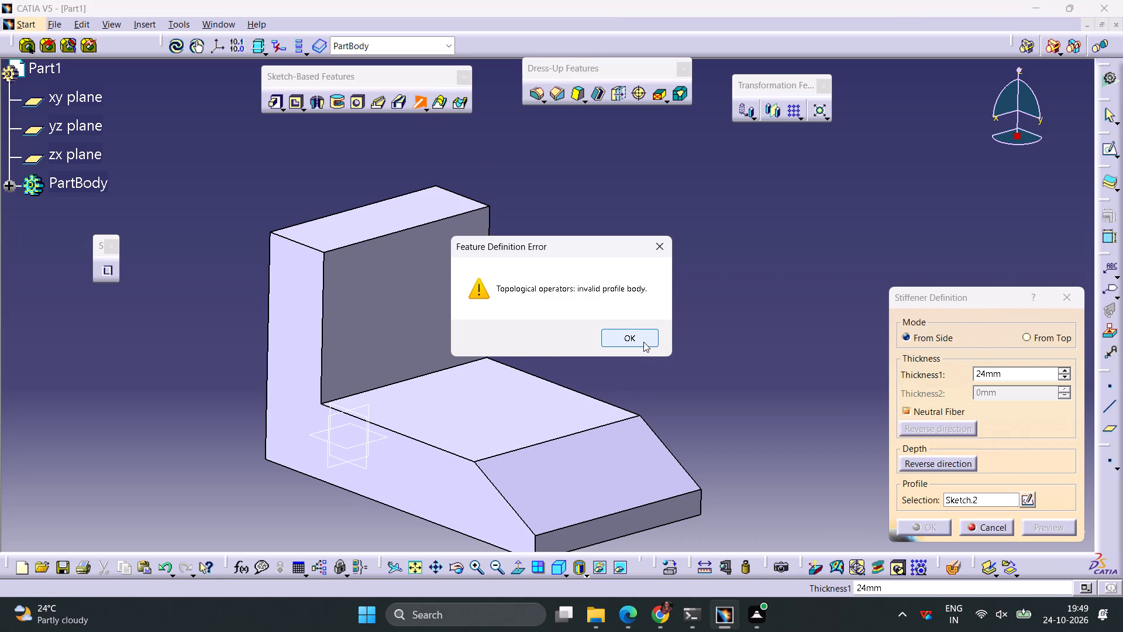
click(643, 343)
click(904, 413)
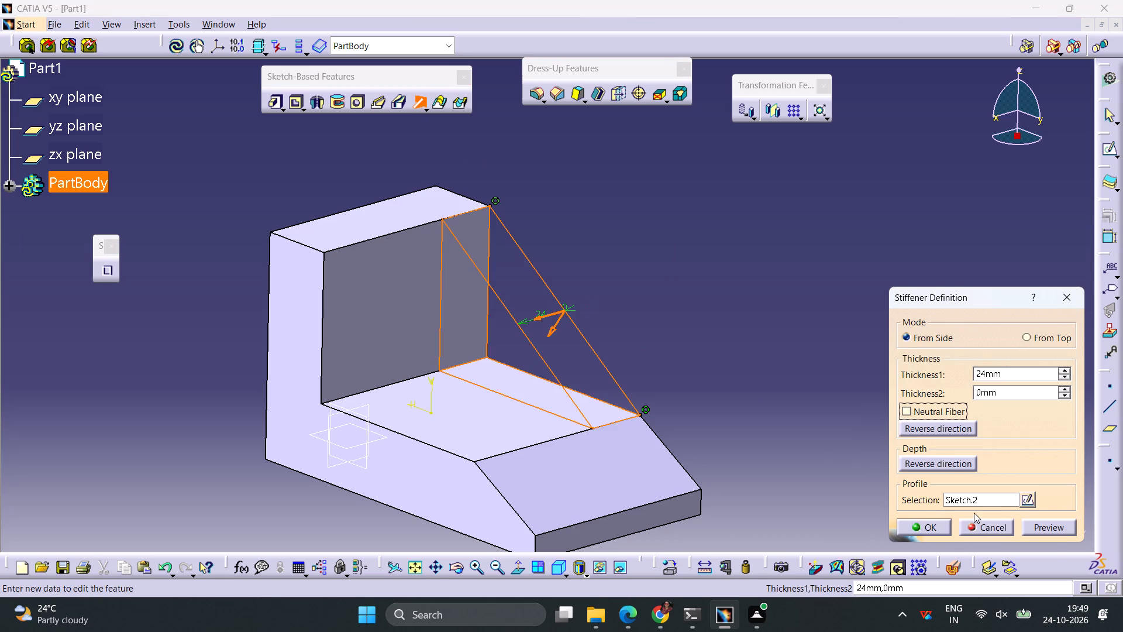
click(1037, 528)
click(932, 525)
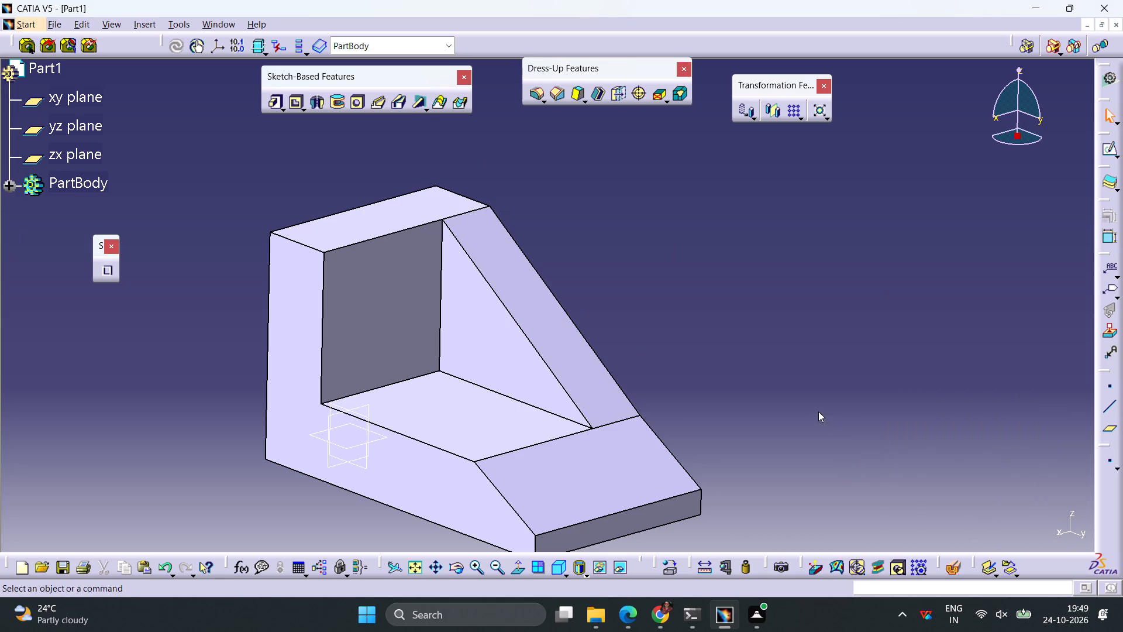
click(818, 405)
Fillet the vertical leg's upper corner edge, on the side away from the stiffener, with a 20 mm radius.
click(533, 96)
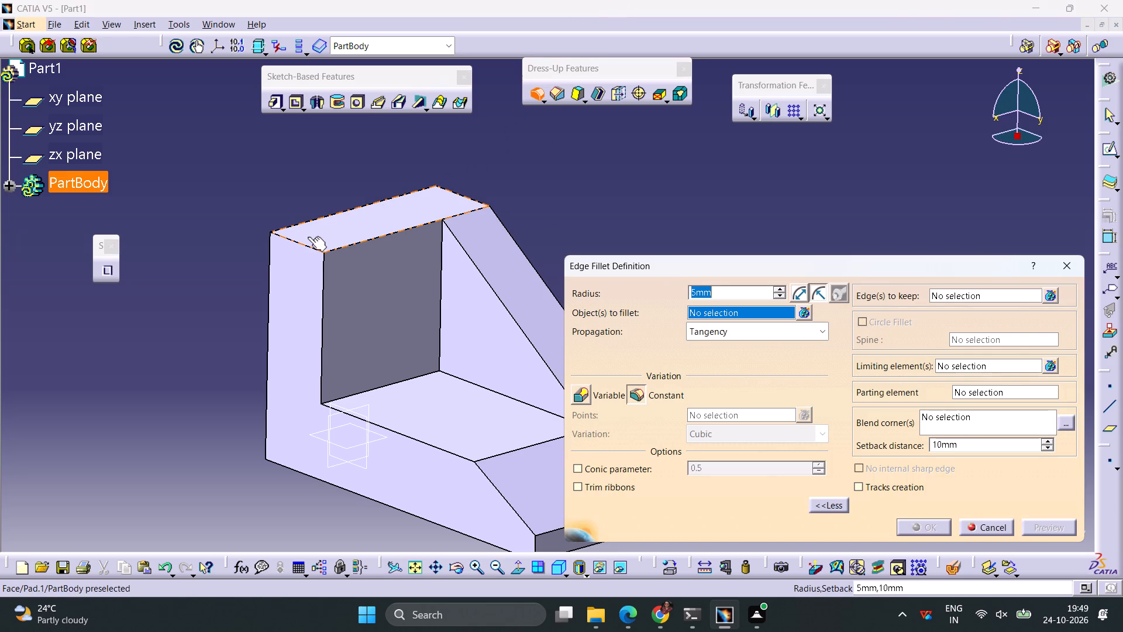
click(305, 246)
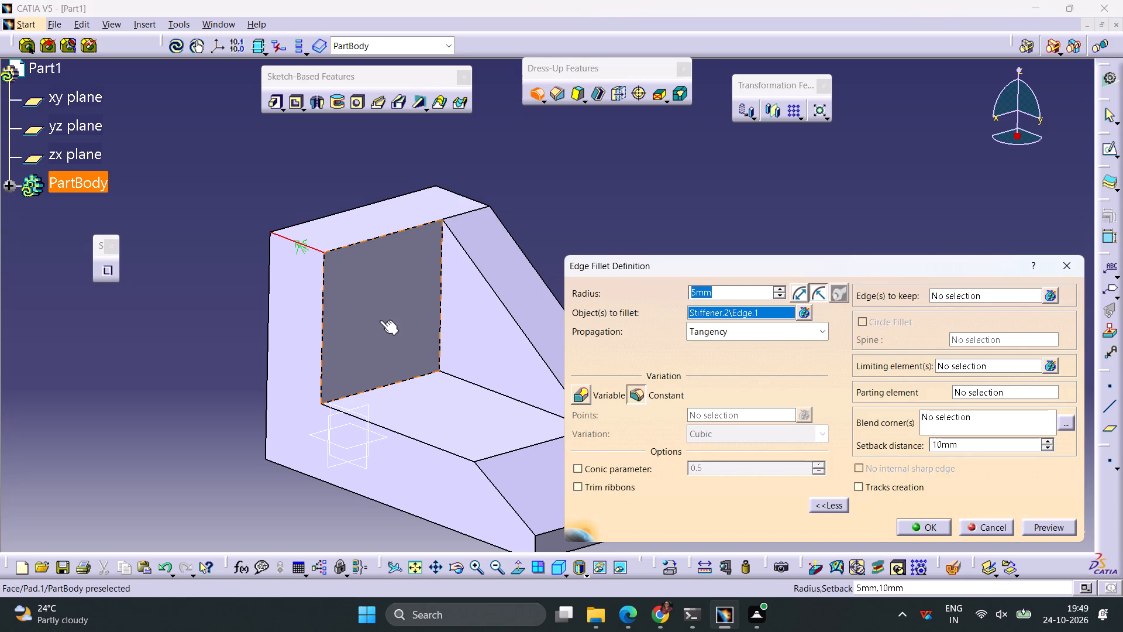
text(20)
key(Return)
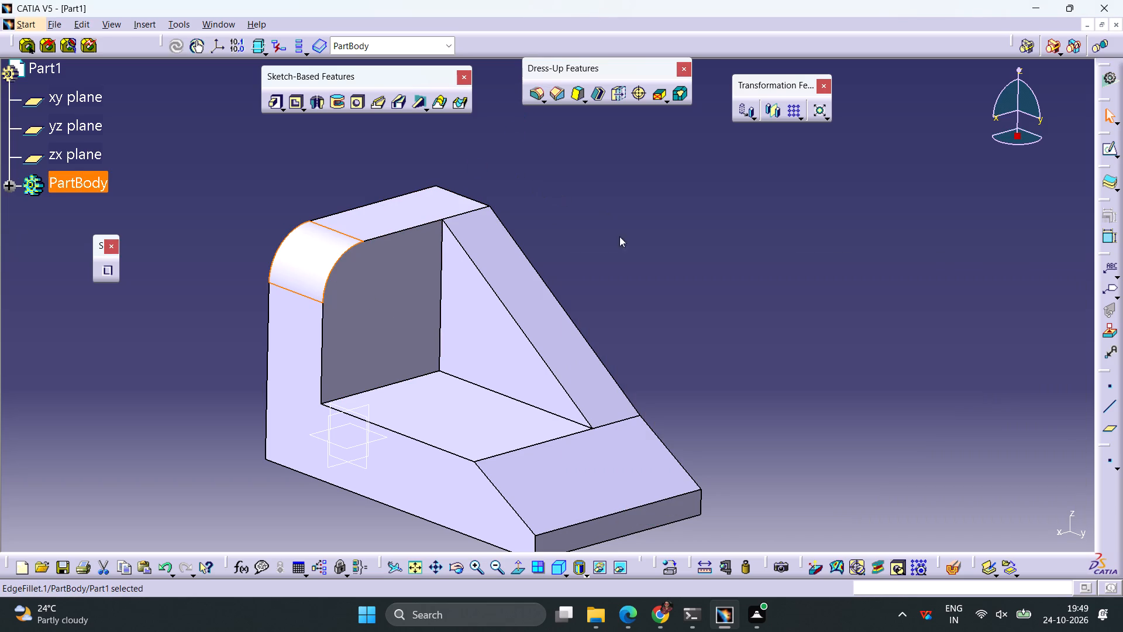
click(634, 248)
Start a sketch on the vertical leg's inner face and draw a circle about 14 mm in diameter beside the part.
click(405, 273)
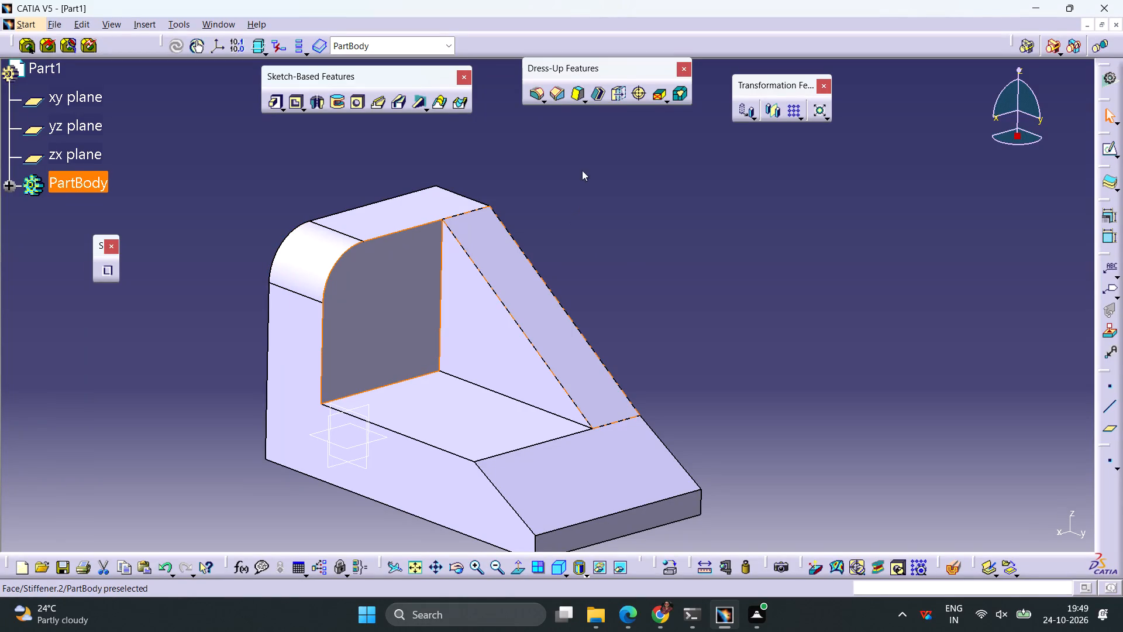
click(1109, 149)
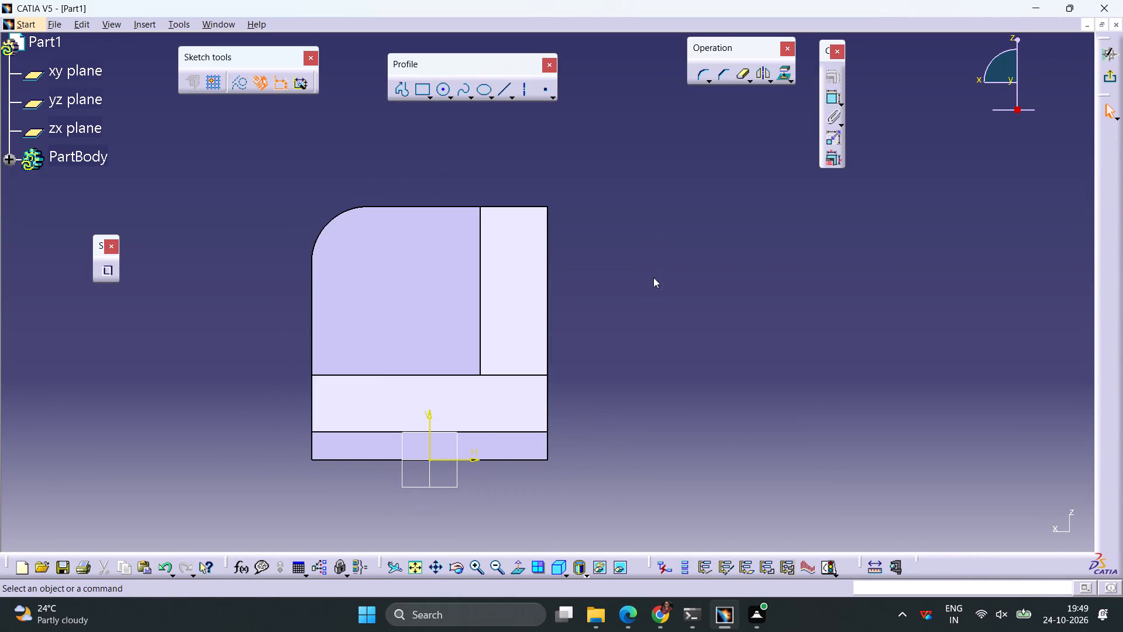
middle_drag(654, 288, 824, 274)
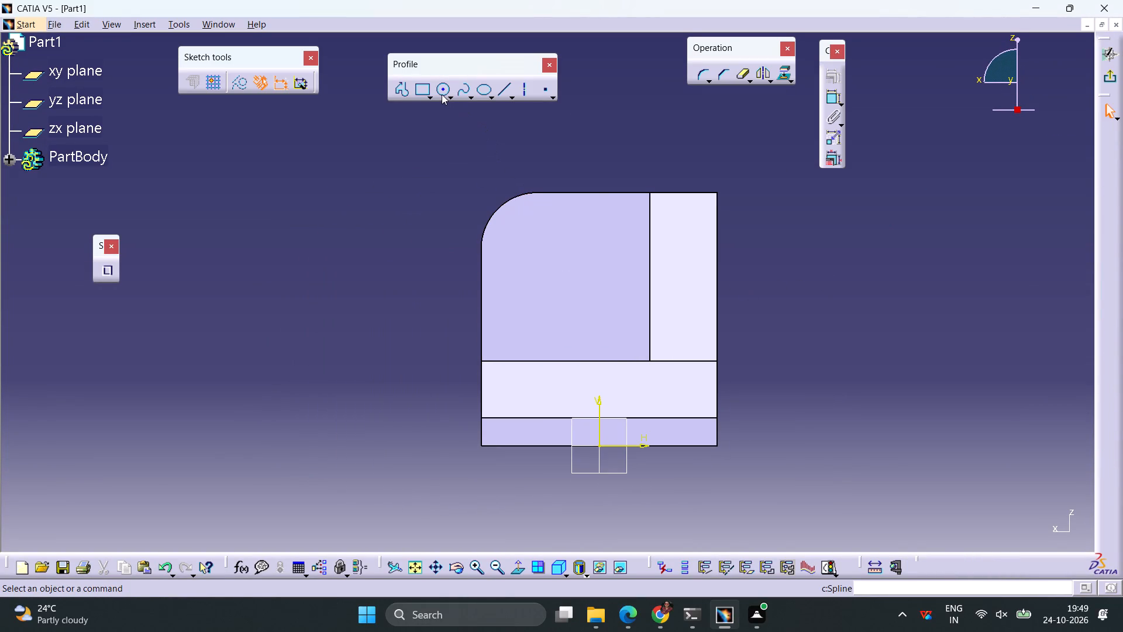
click(442, 94)
click(302, 315)
click(321, 306)
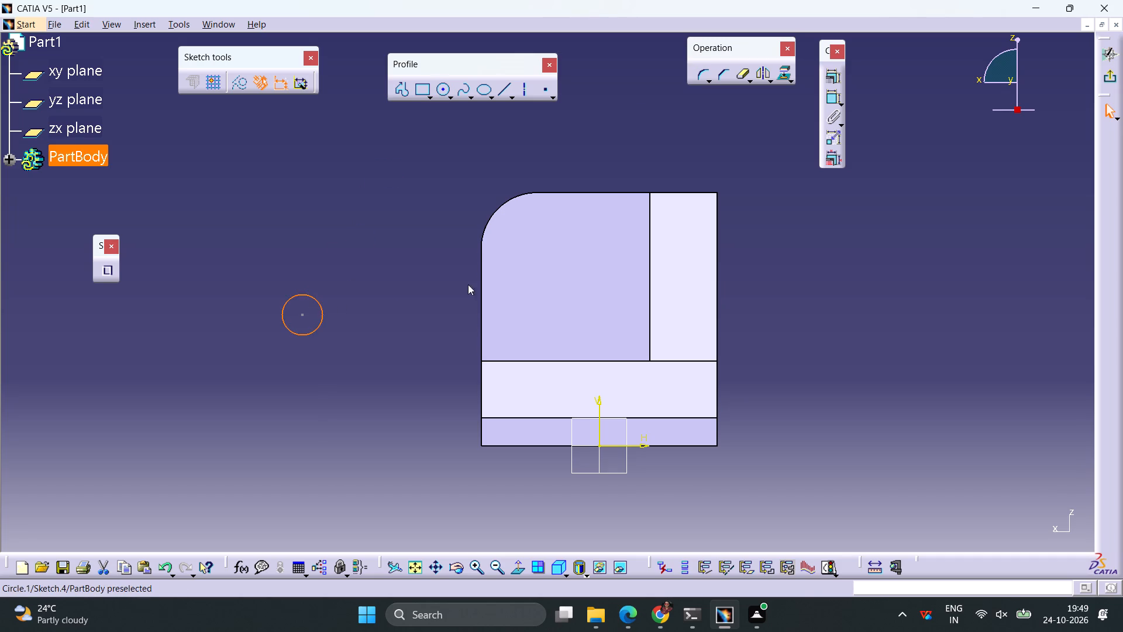
Dimension the circle's diameter as 20 mm.
click(832, 95)
click(301, 361)
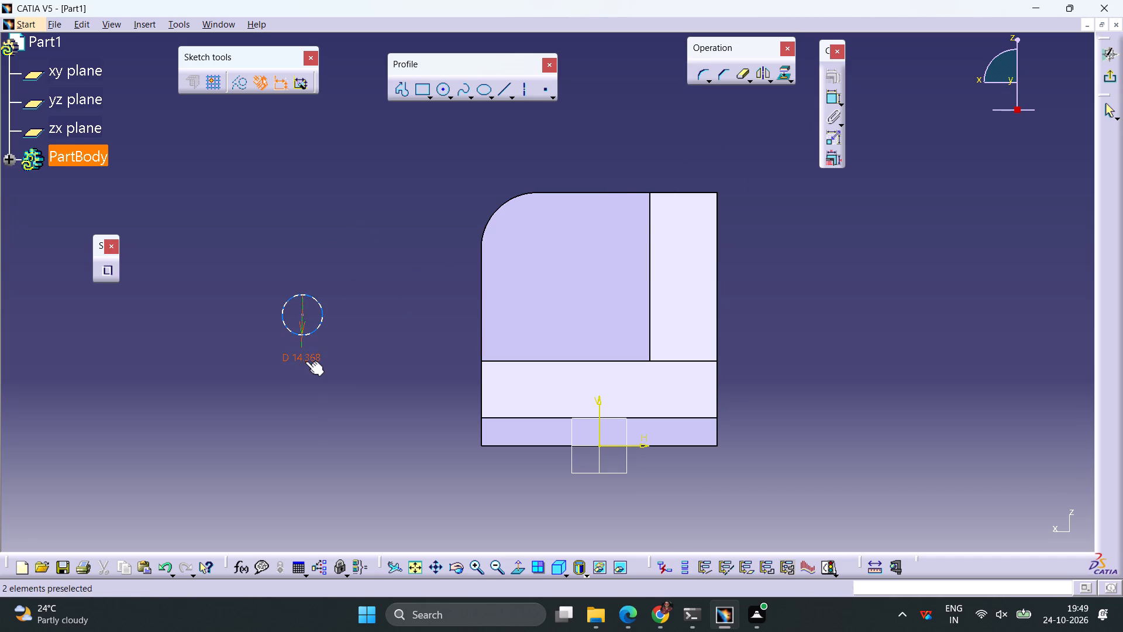
double_click(305, 361)
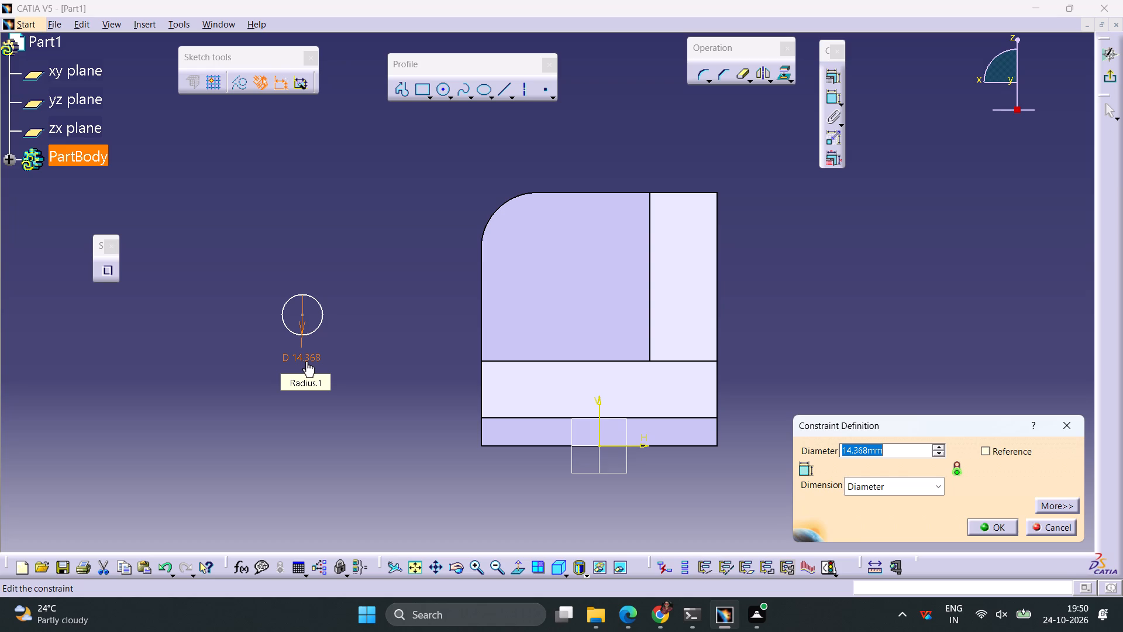
text(20)
key(Return)
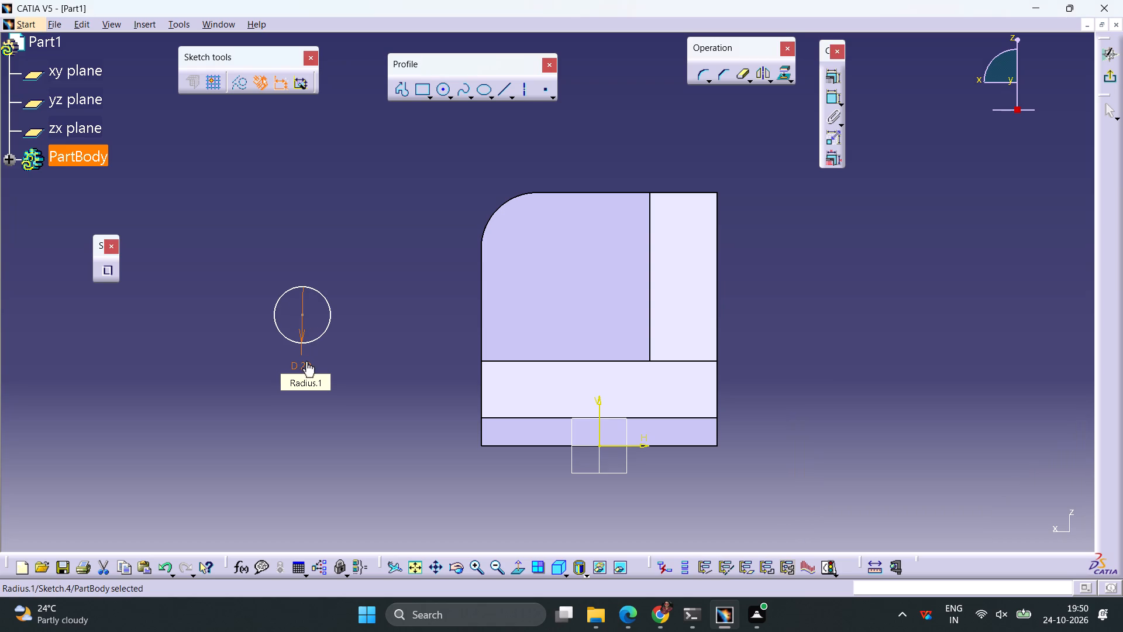
Make the circle concentric with the vertical leg's rounded corner, and exit the sketch.
click(324, 337)
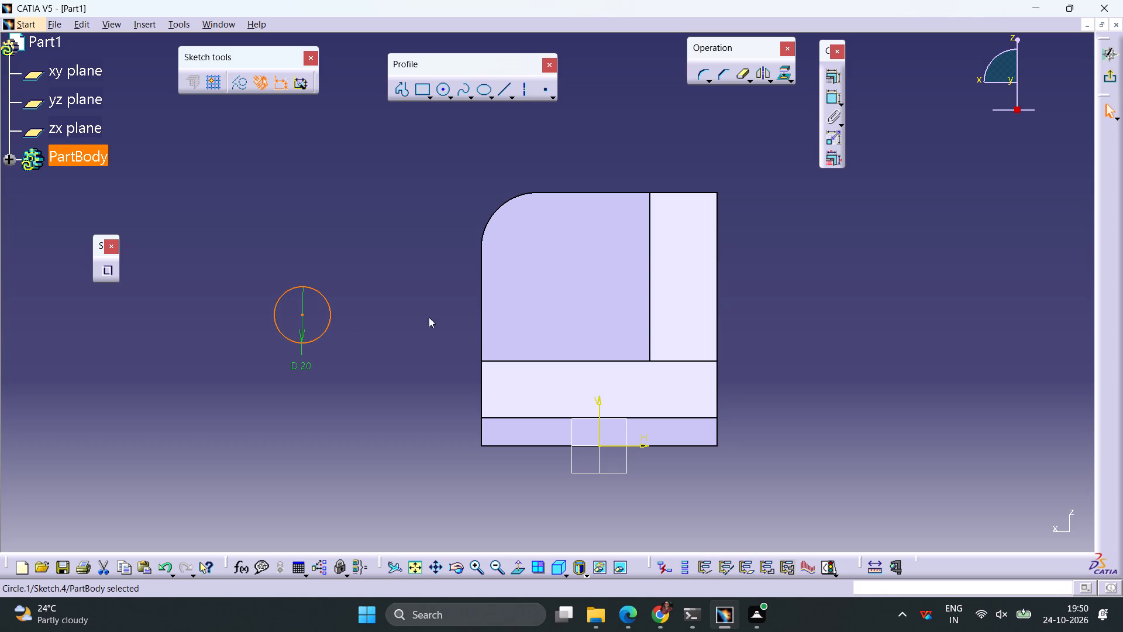
ctrl+click(495, 214)
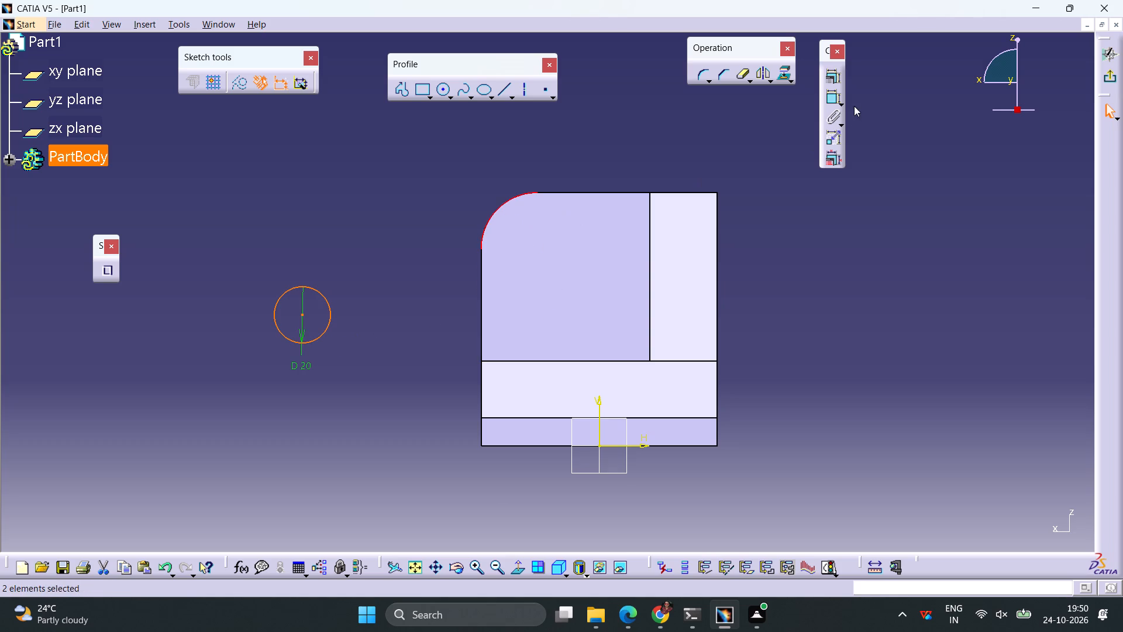
click(830, 81)
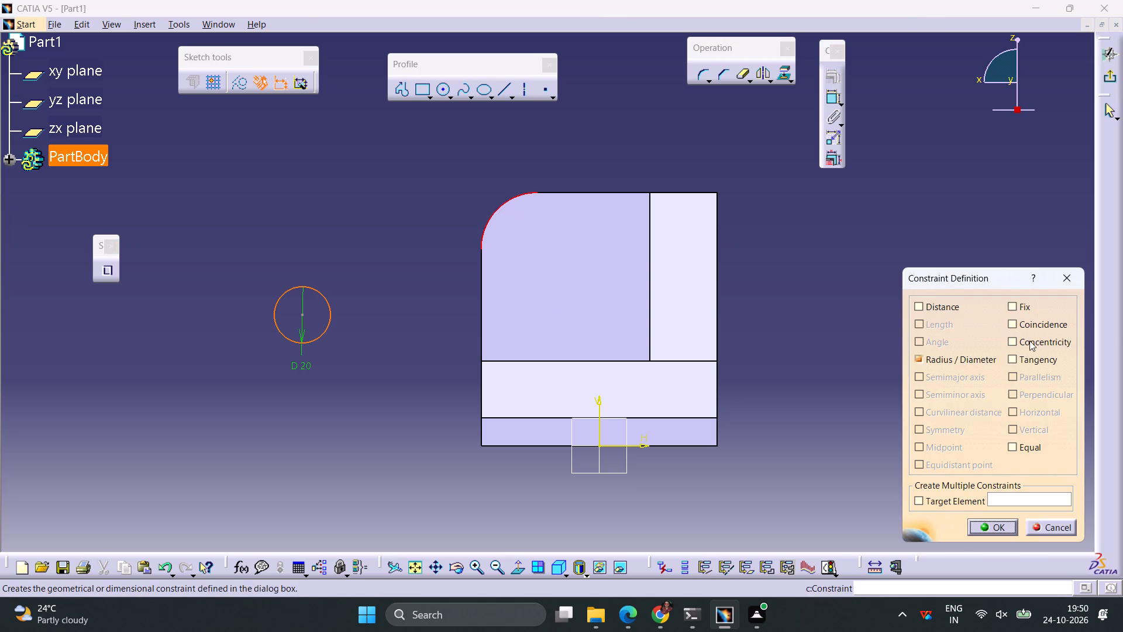
click(1029, 341)
click(995, 529)
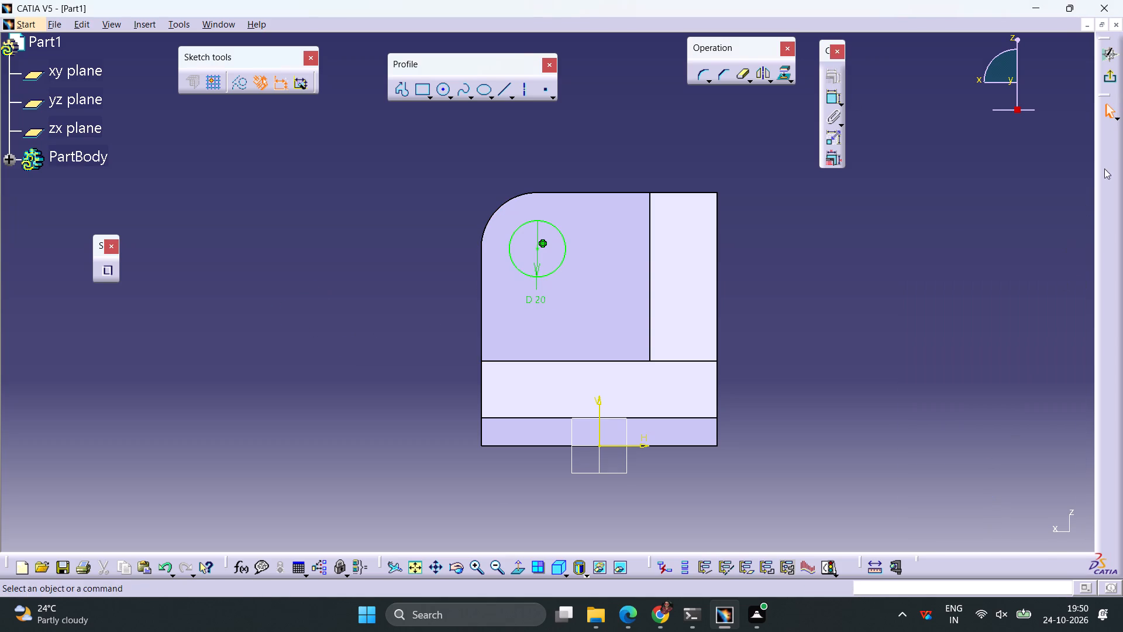
click(1108, 74)
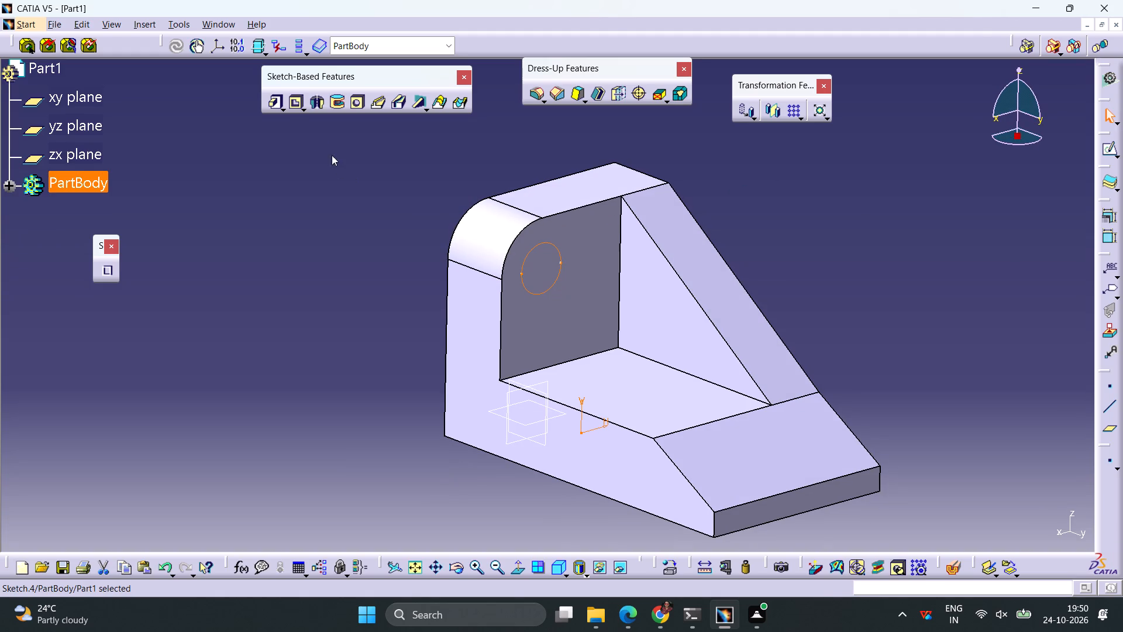
Pocket the 20 mm circle through the vertical leg with the Up to last limit.
click(292, 107)
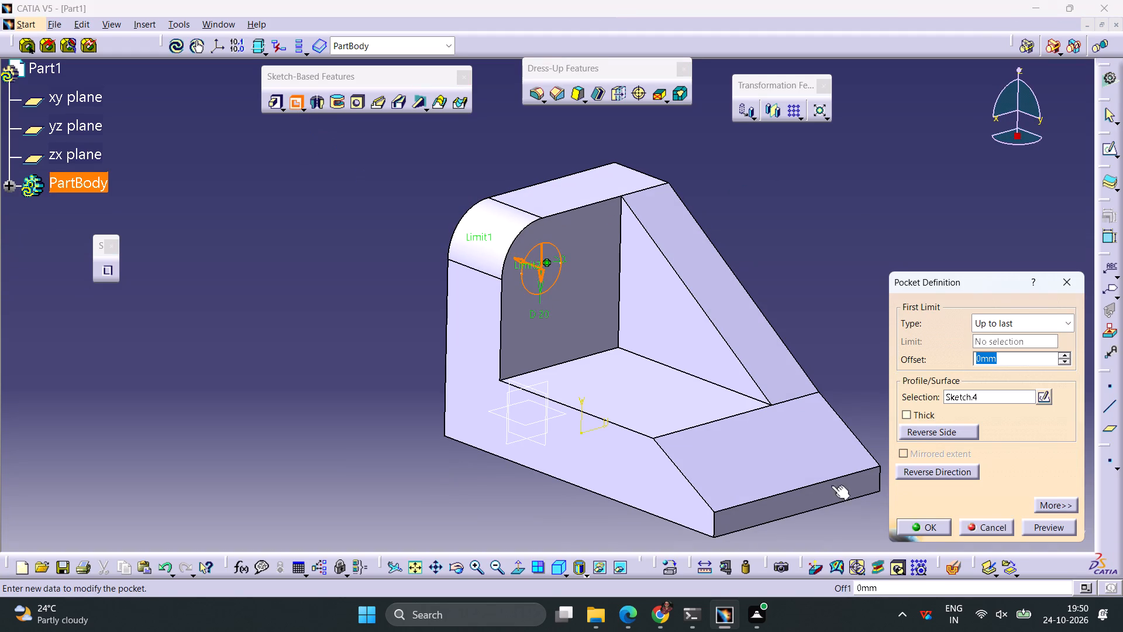
click(926, 525)
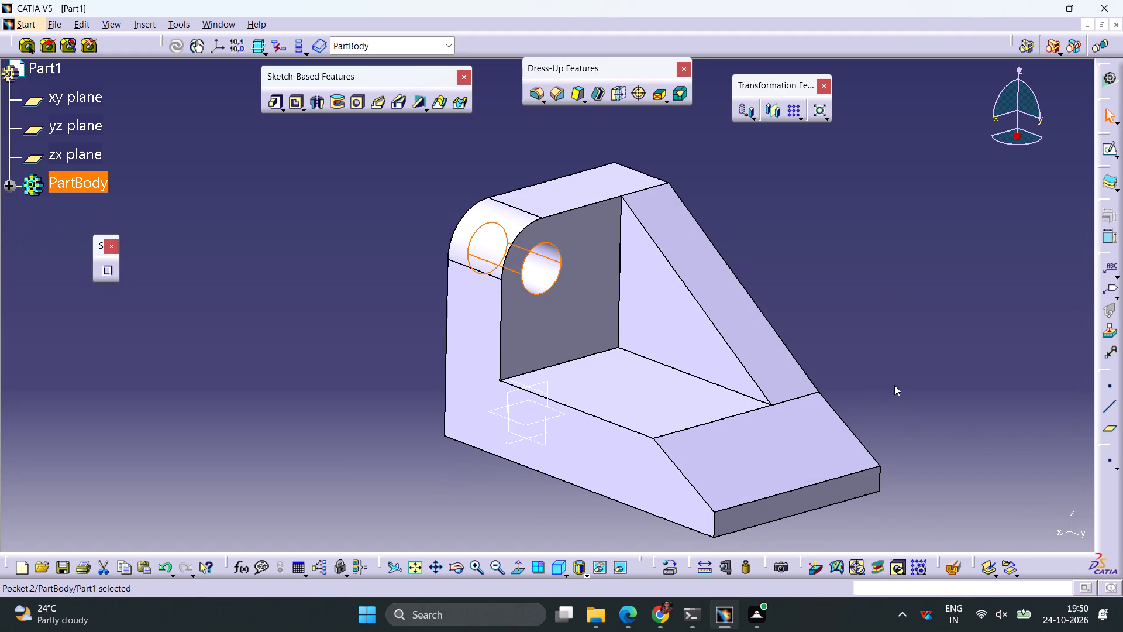
Start a sketch on the base's top face and draw a circle about 12 mm in diameter near the vertical leg.
click(667, 390)
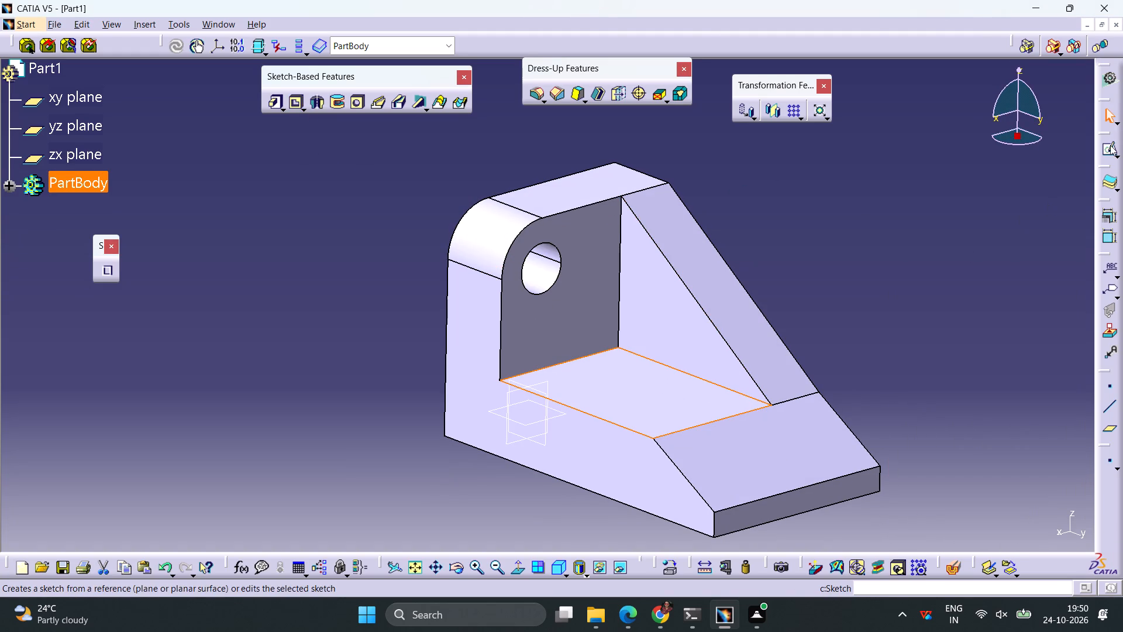
click(1109, 146)
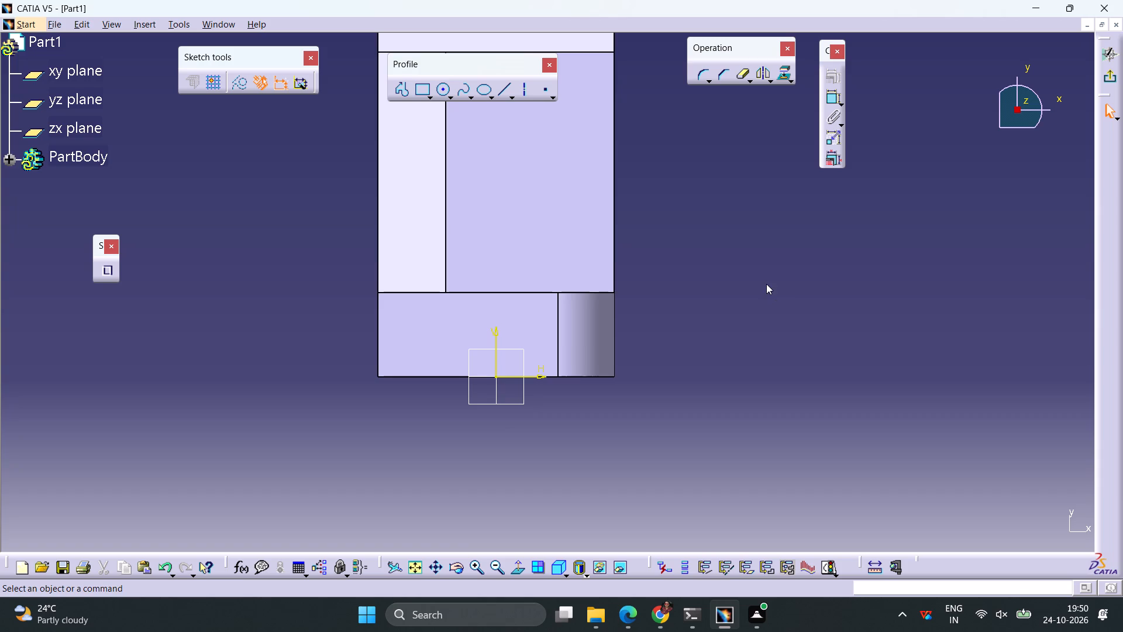
middle_drag(766, 284, 704, 382)
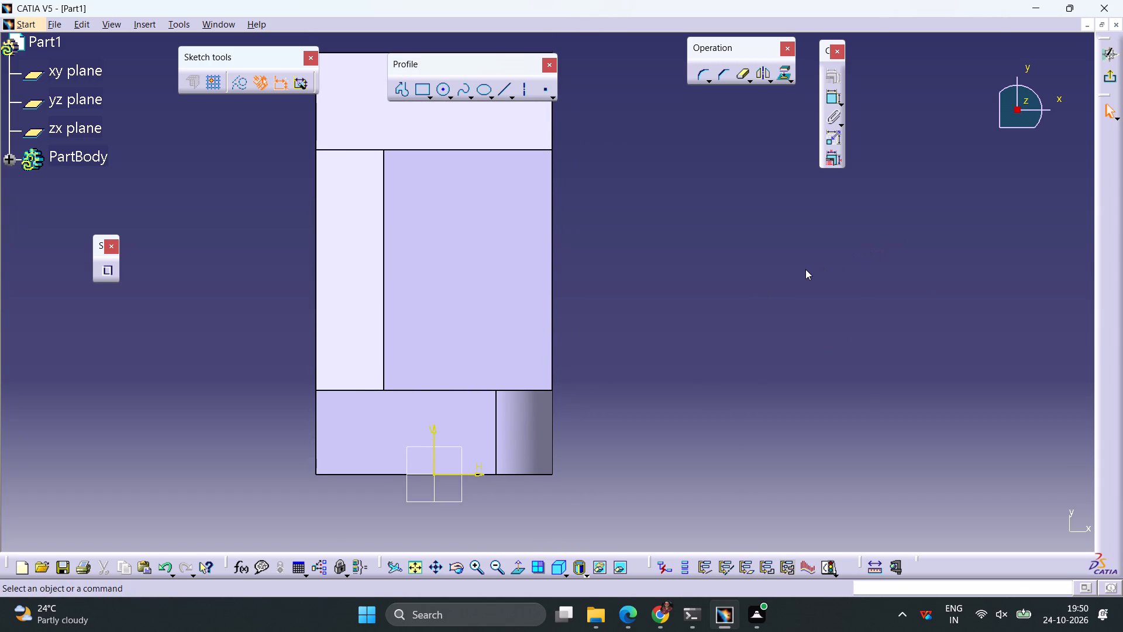
click(443, 92)
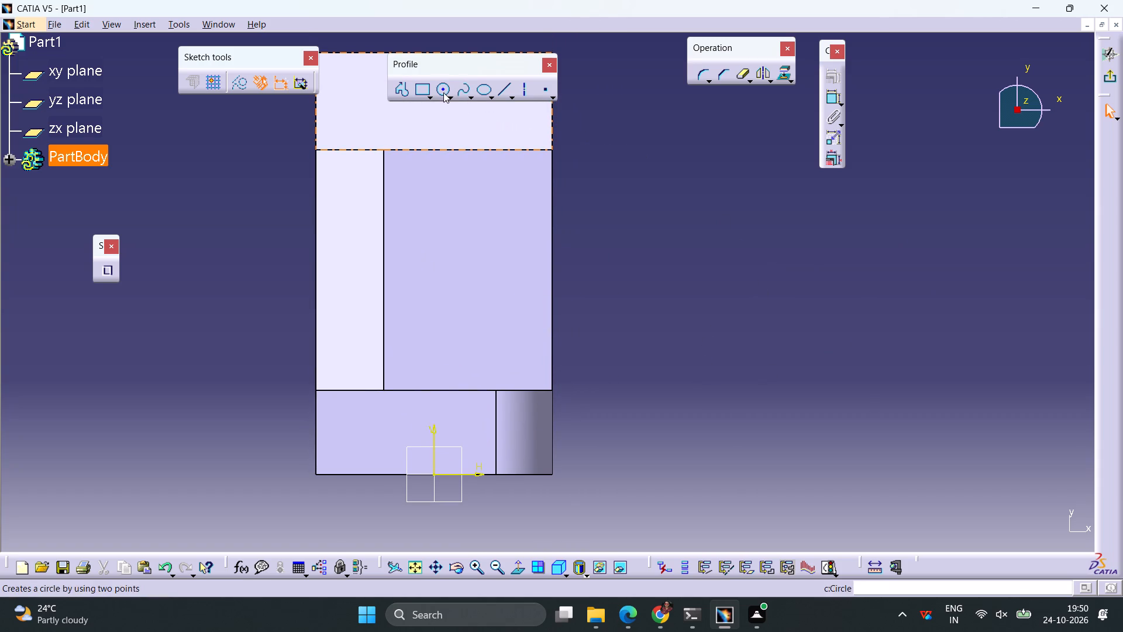
click(480, 321)
click(491, 310)
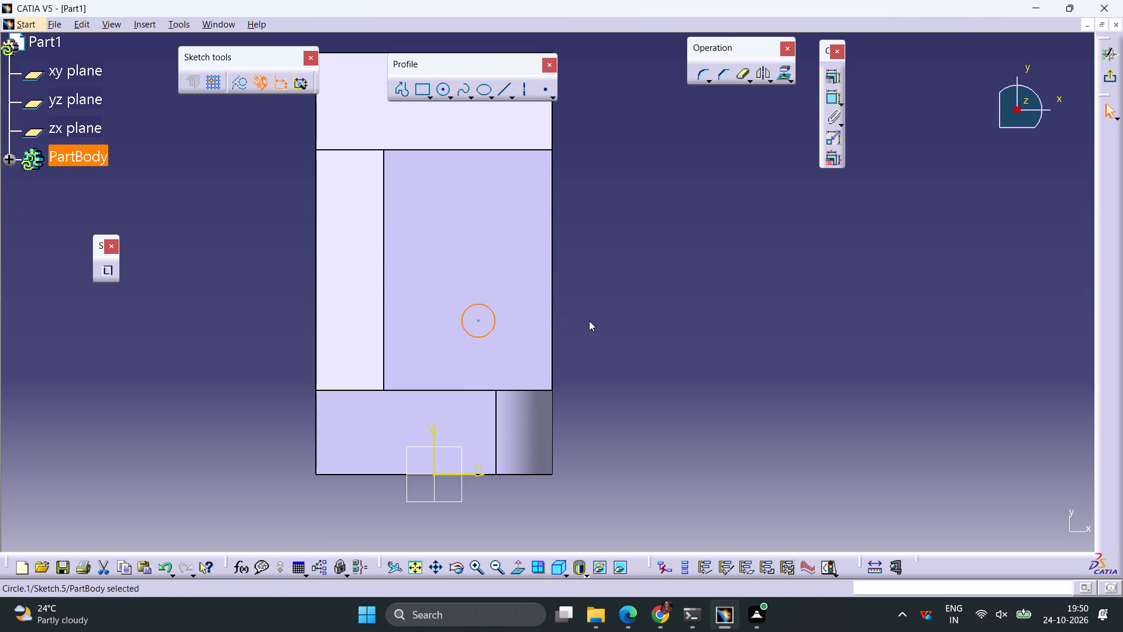
click(608, 329)
Dimension the circle's centre 20 mm from the base's long side edge opposite the stiffener.
click(480, 320)
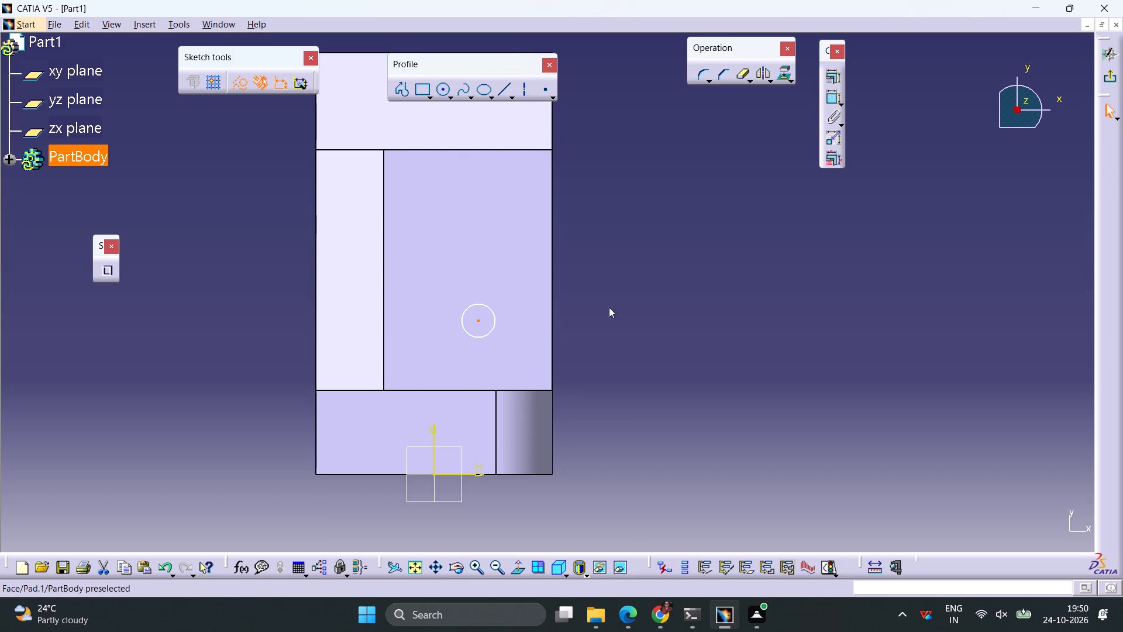
click(835, 99)
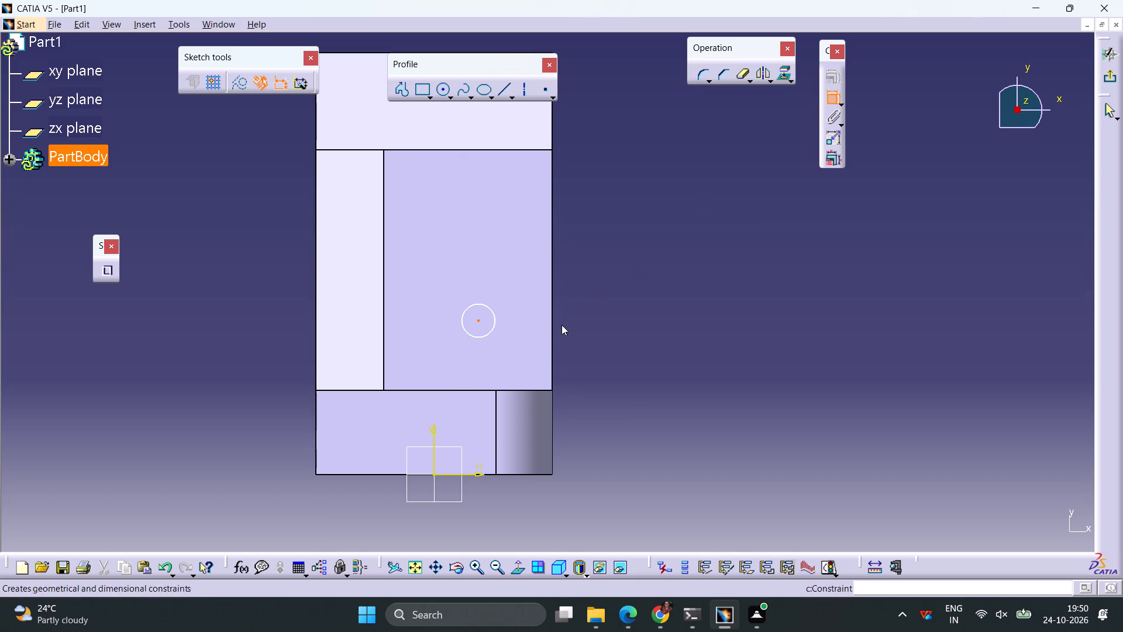
click(551, 327)
click(612, 341)
double_click(614, 325)
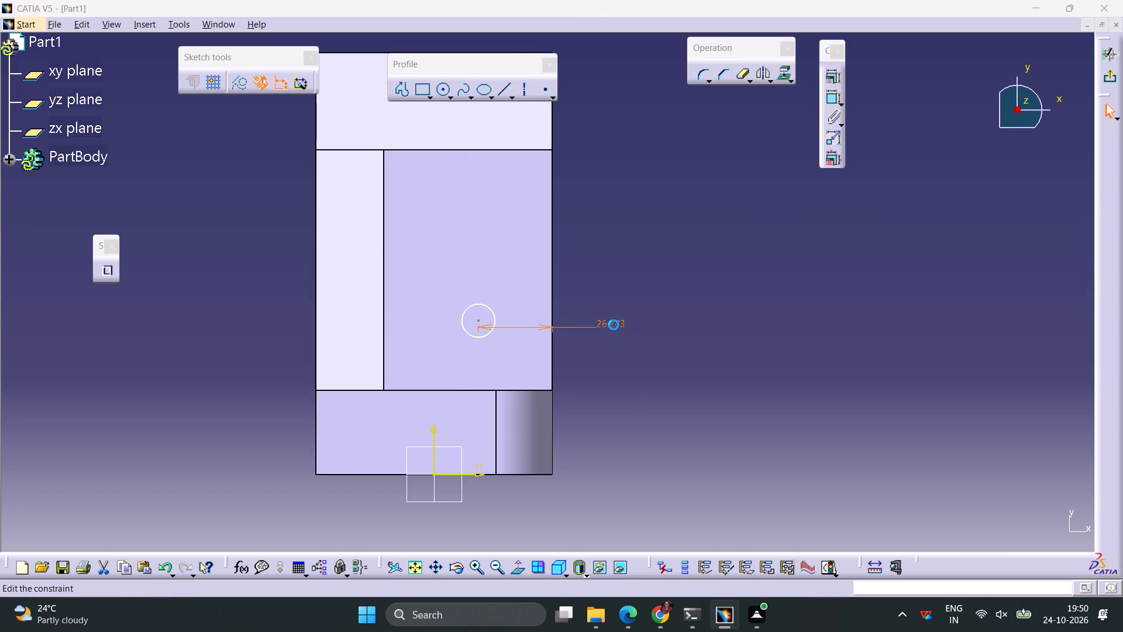
text(20)
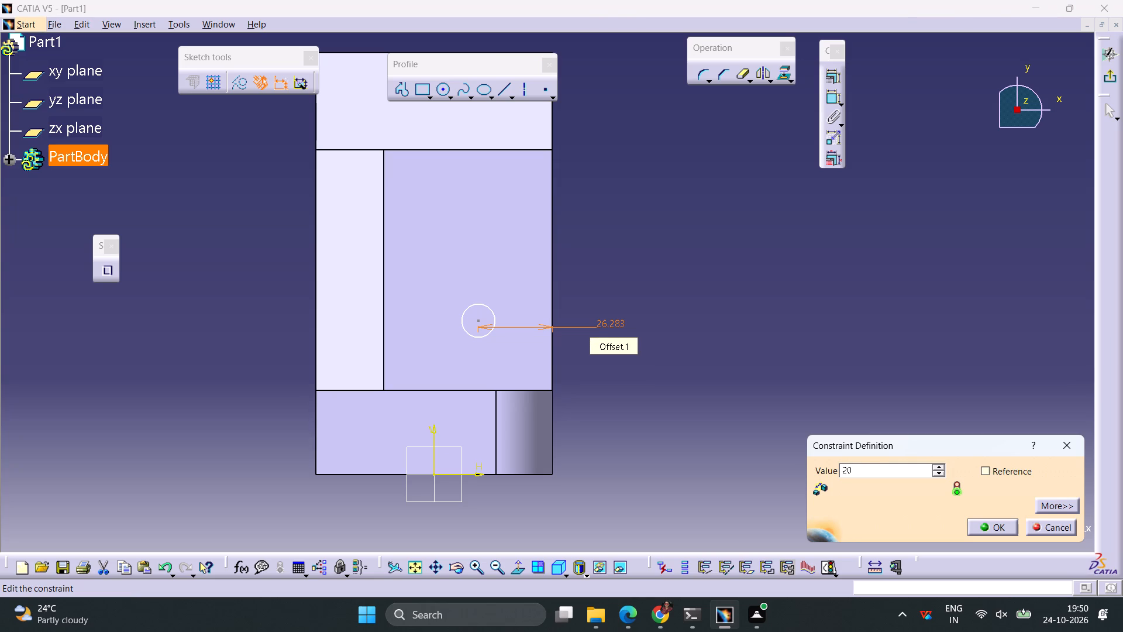
key(Return)
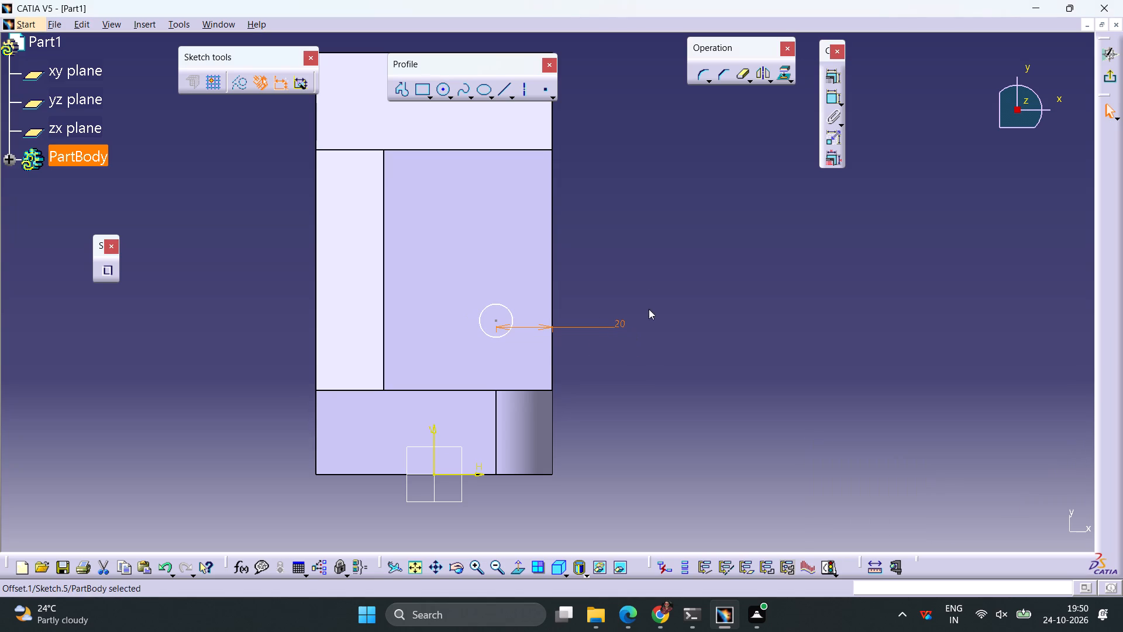
click(645, 253)
Dimension the circle's centre 20 mm from the edge where the base meets the vertical leg.
click(498, 321)
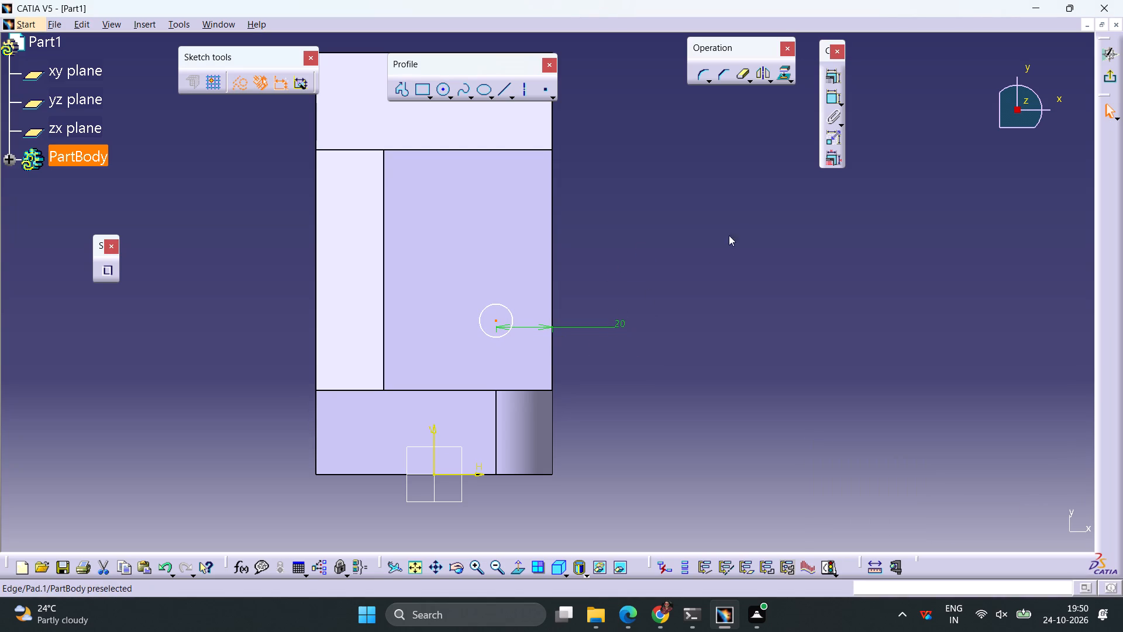
click(831, 100)
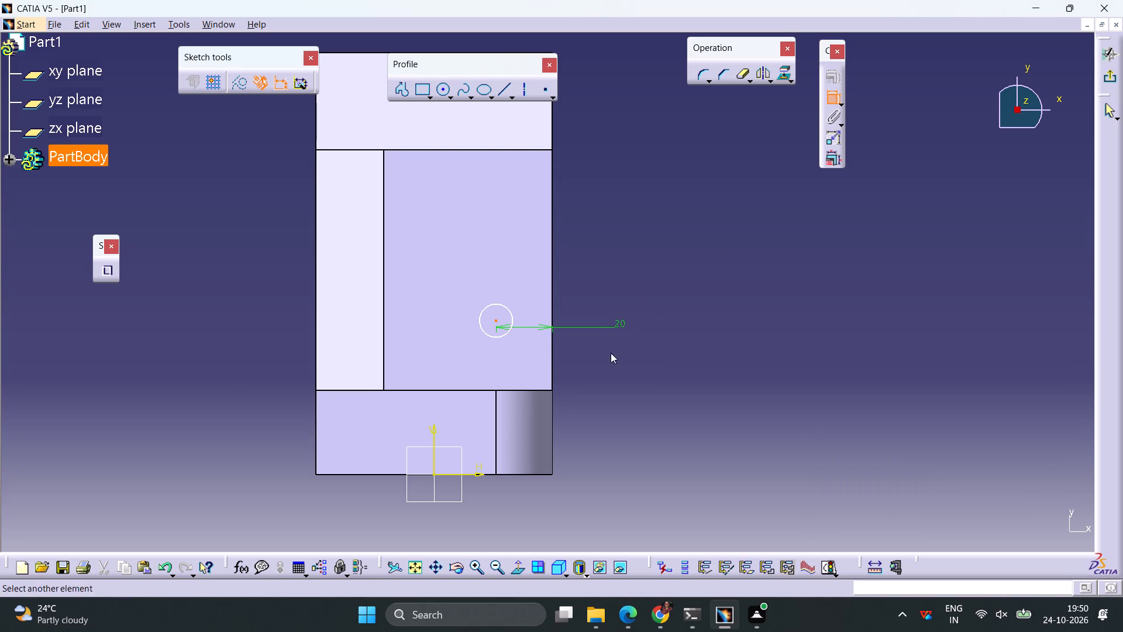
click(514, 389)
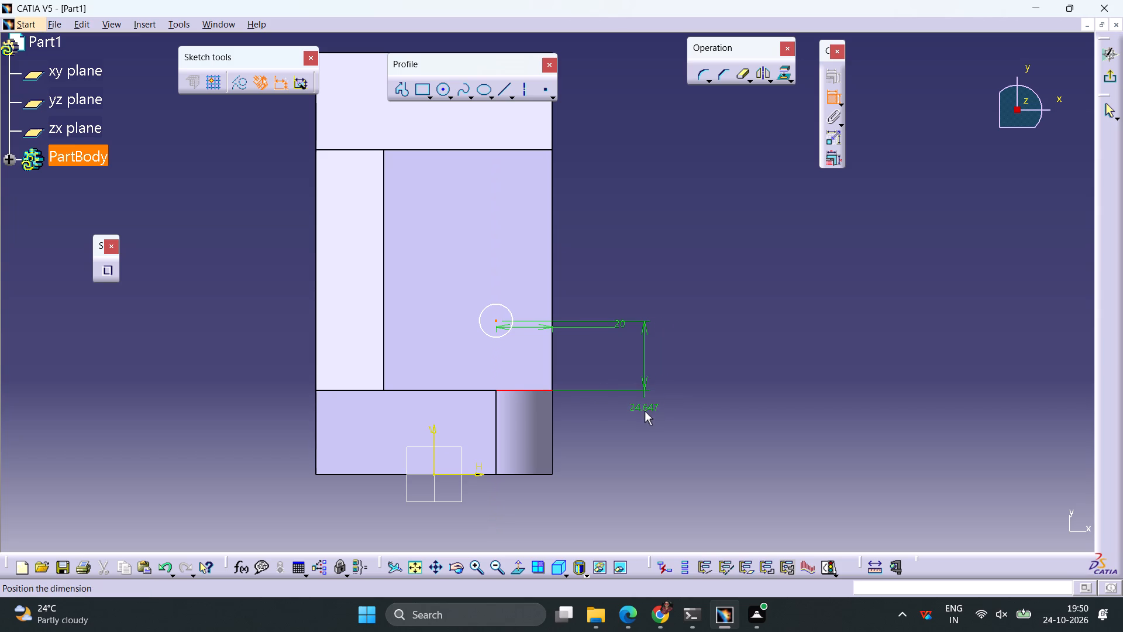
click(645, 418)
double_click(647, 414)
text(20)
key(Return)
click(772, 352)
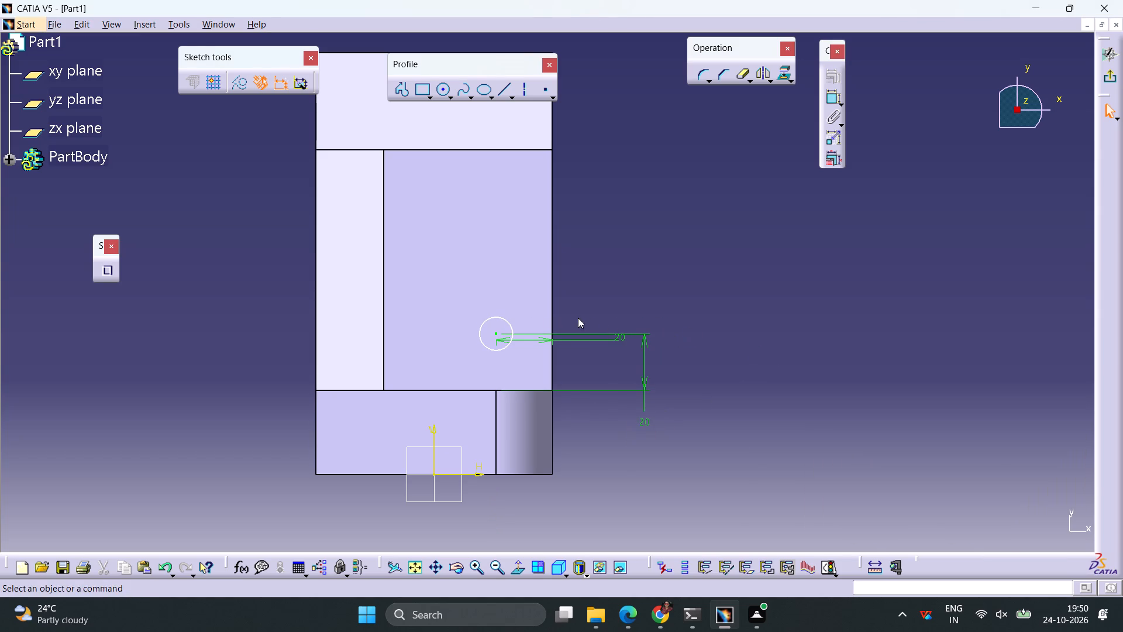
Dimension the circle's diameter as 20 mm and exit the sketch.
click(506, 320)
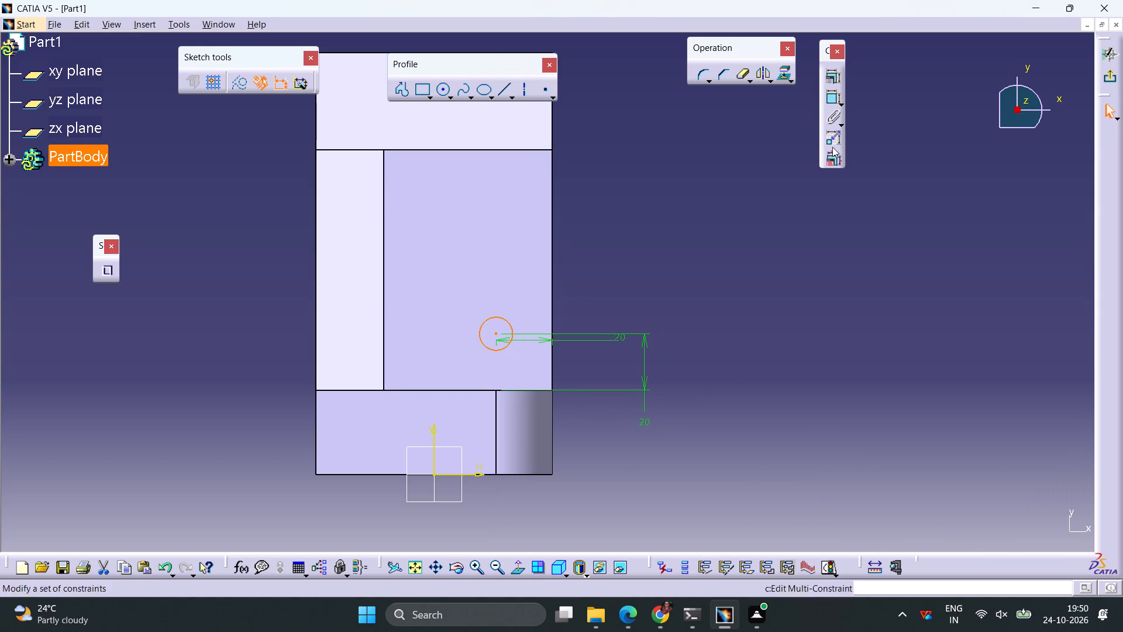
click(832, 102)
click(744, 288)
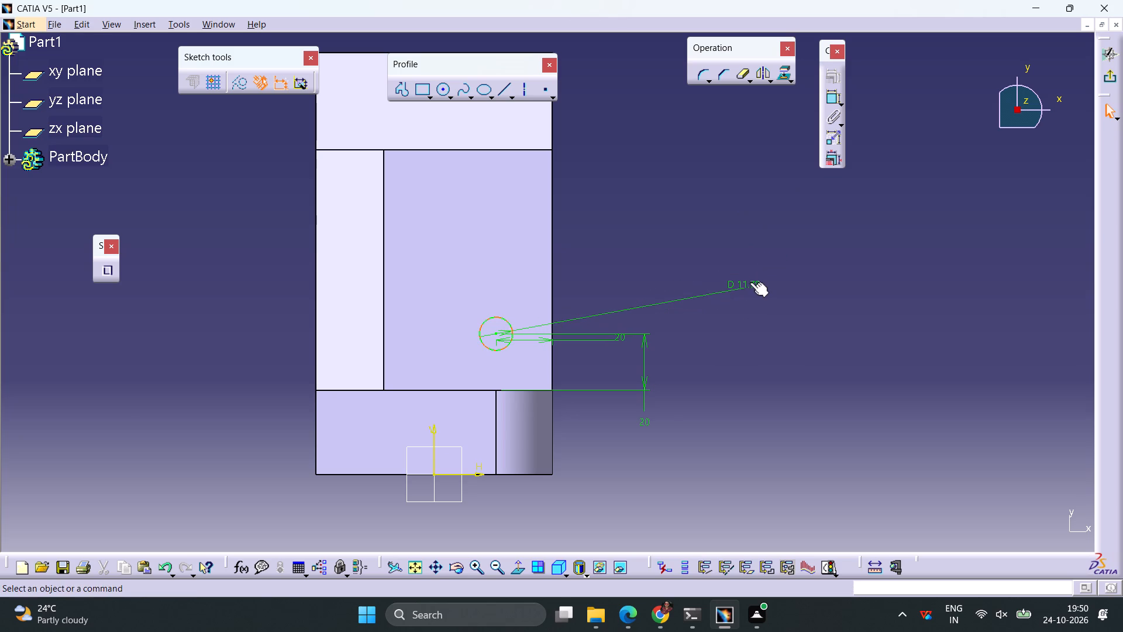
double_click(750, 281)
text(20)
key(Return)
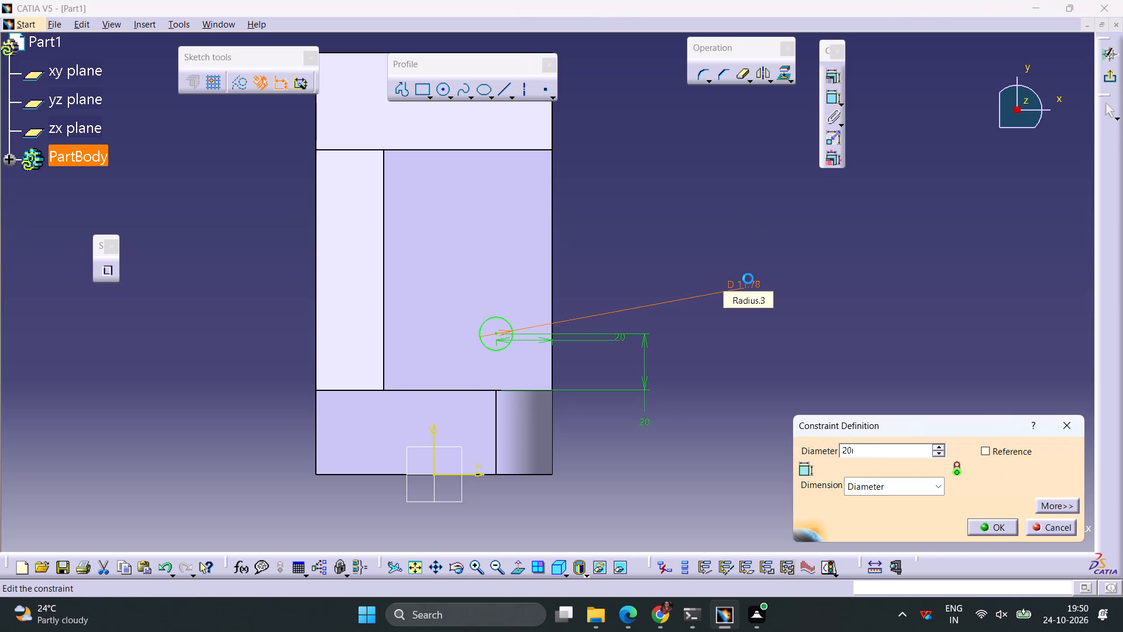
click(1108, 71)
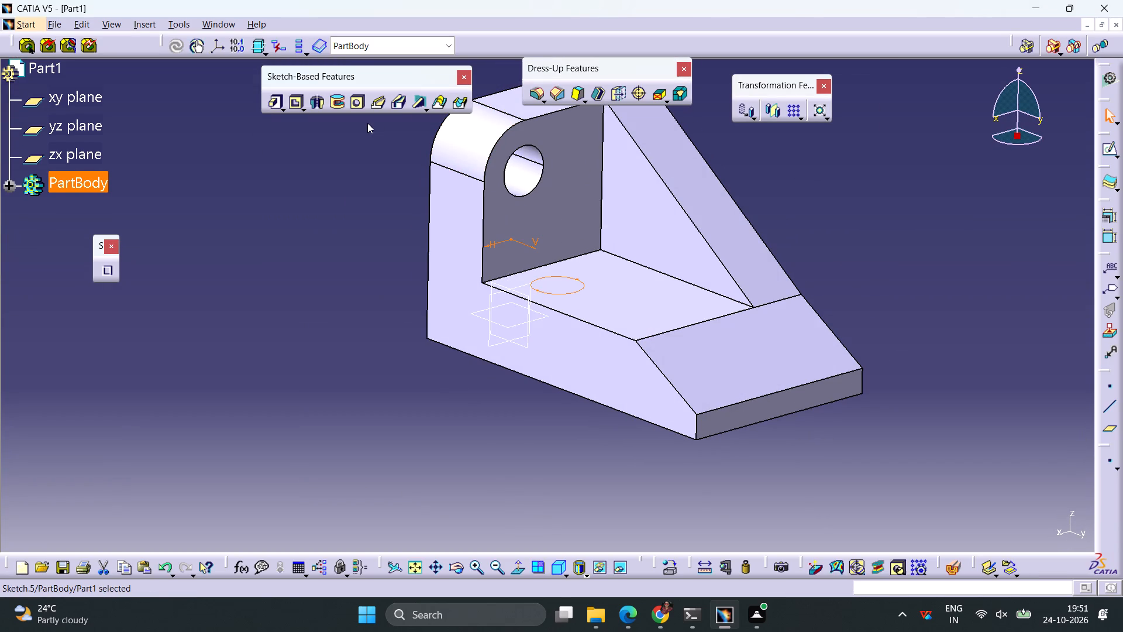
Pocket the 20 mm circle through the base with the Up to last limit.
click(294, 103)
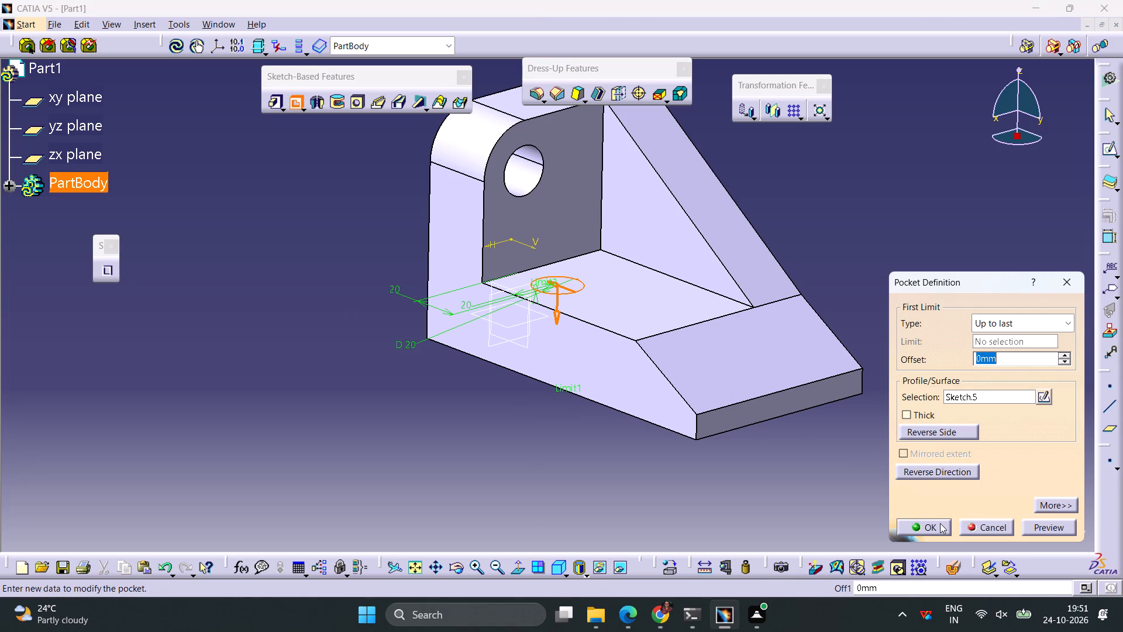
click(938, 528)
click(862, 238)
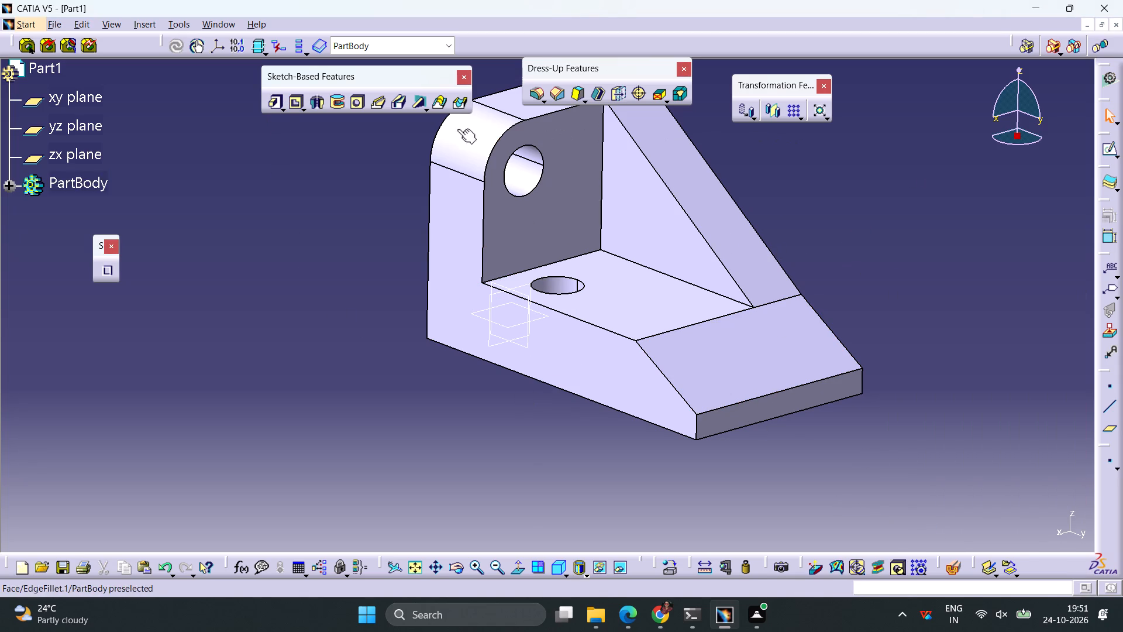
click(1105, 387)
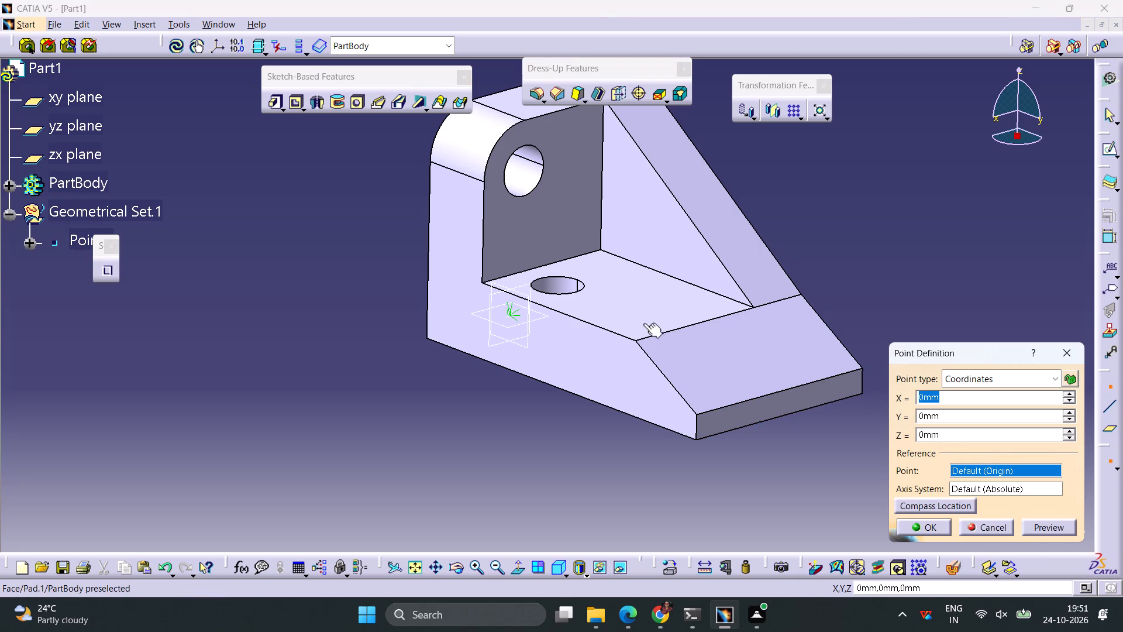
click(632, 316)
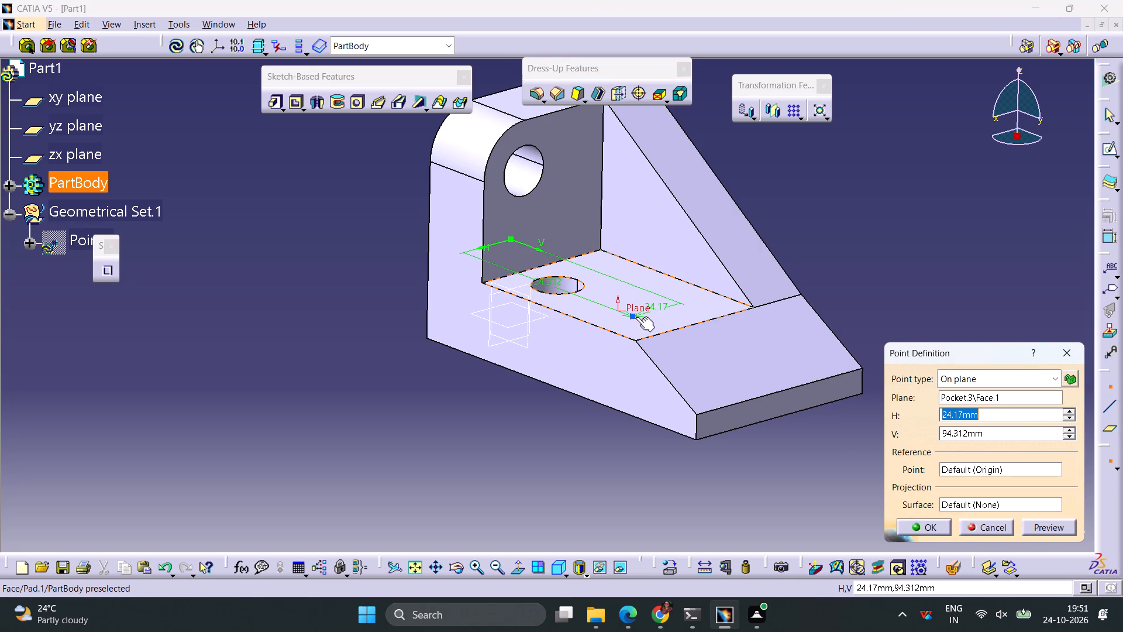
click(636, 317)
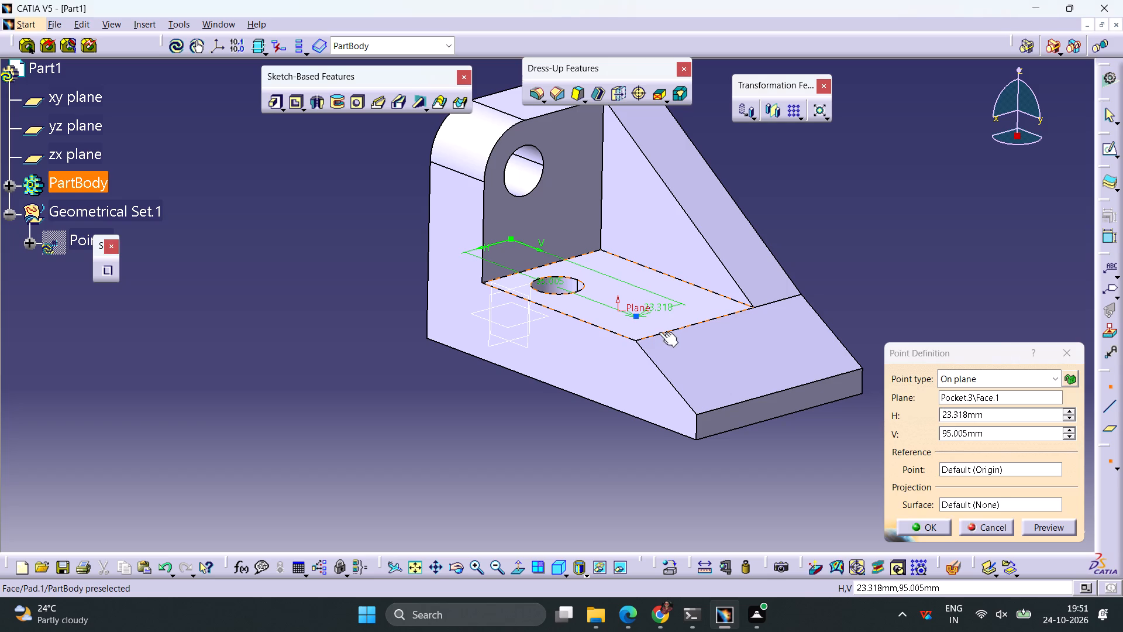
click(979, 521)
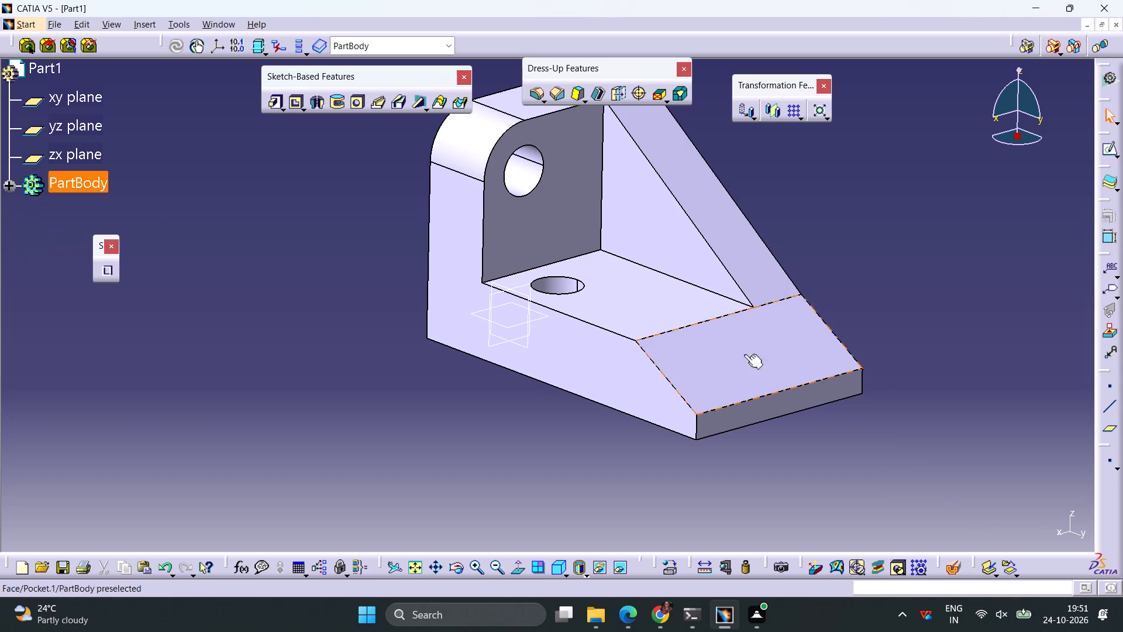
Start a sketch on the base's top face and place a point about 17 mm from the open side edge and the sloped cut's edge.
click(640, 295)
click(1103, 153)
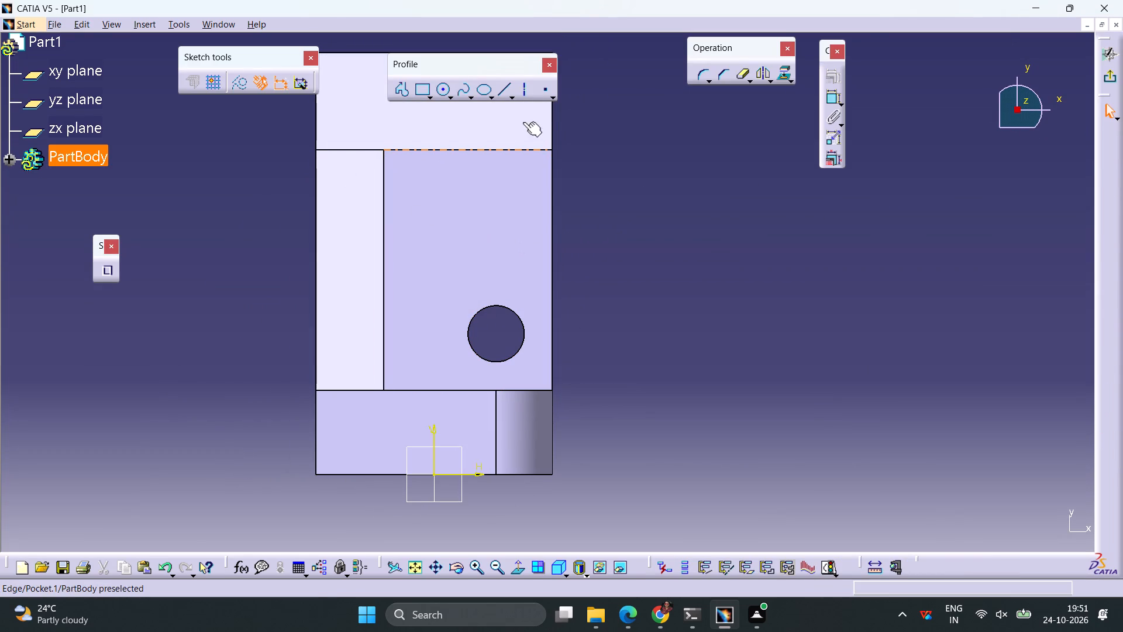
click(547, 92)
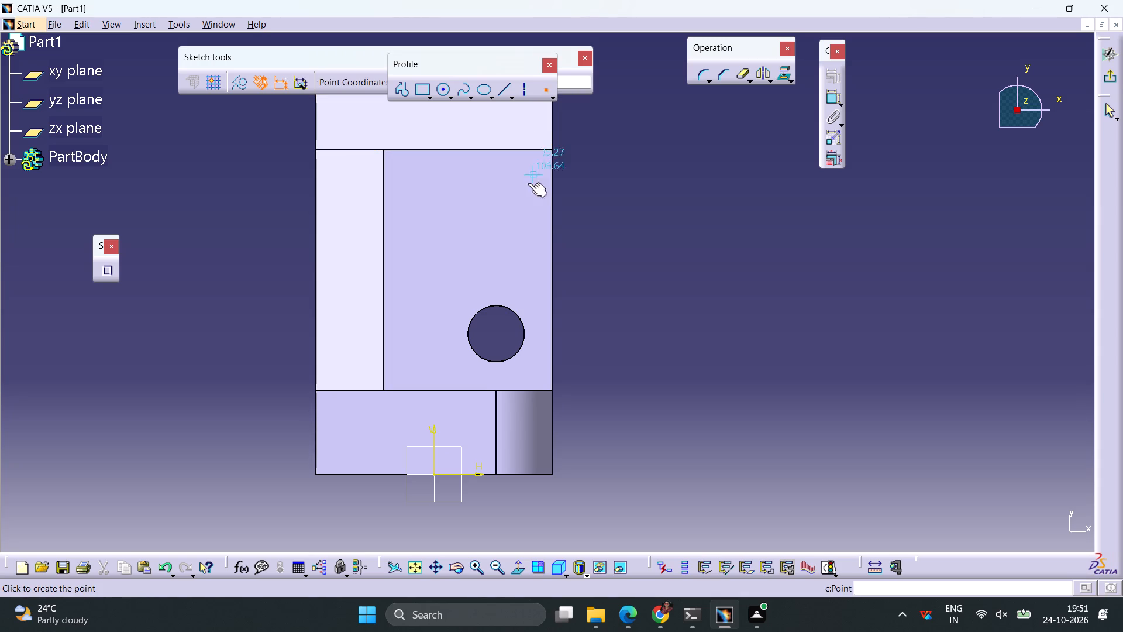
click(504, 199)
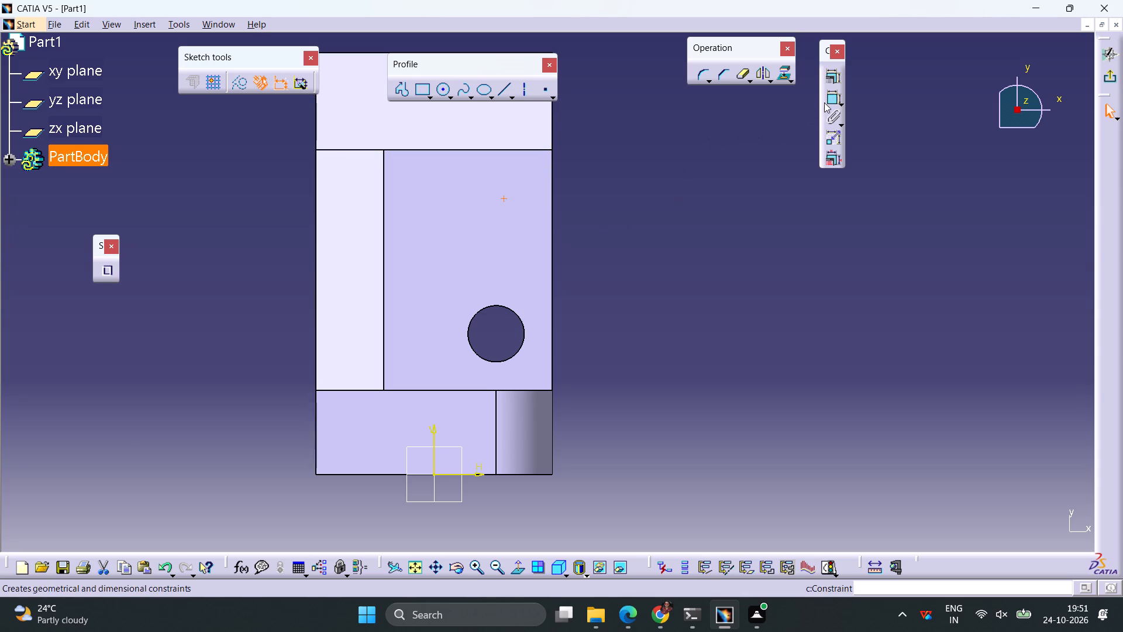
Dimension the point 20 mm from the base's long side edge opposite the stiffener.
click(830, 102)
click(550, 207)
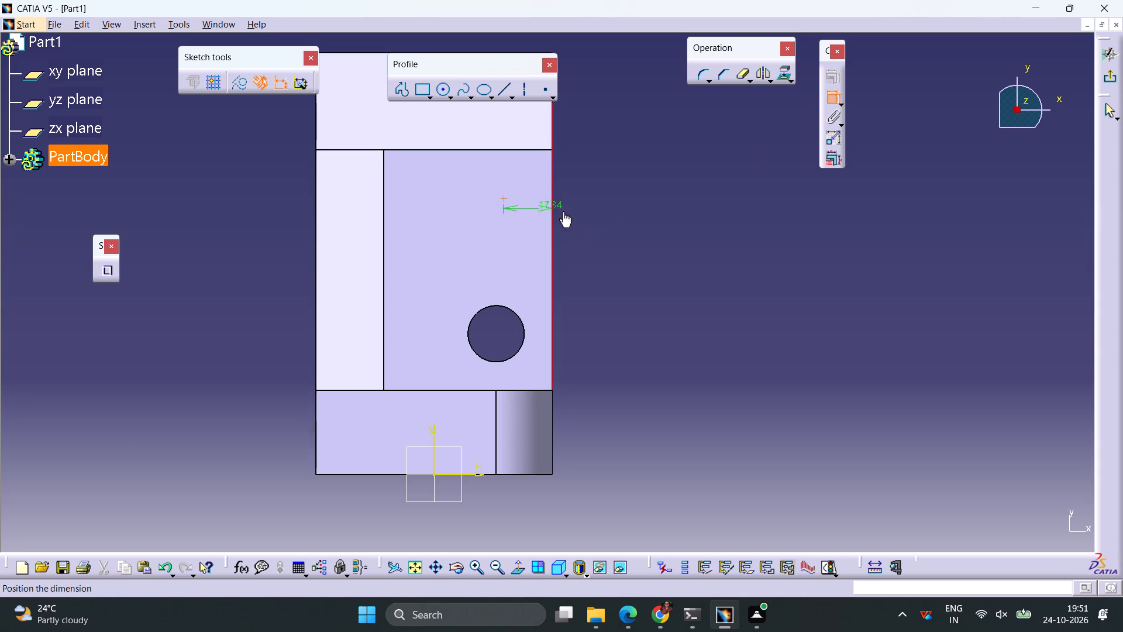
click(606, 207)
double_click(606, 207)
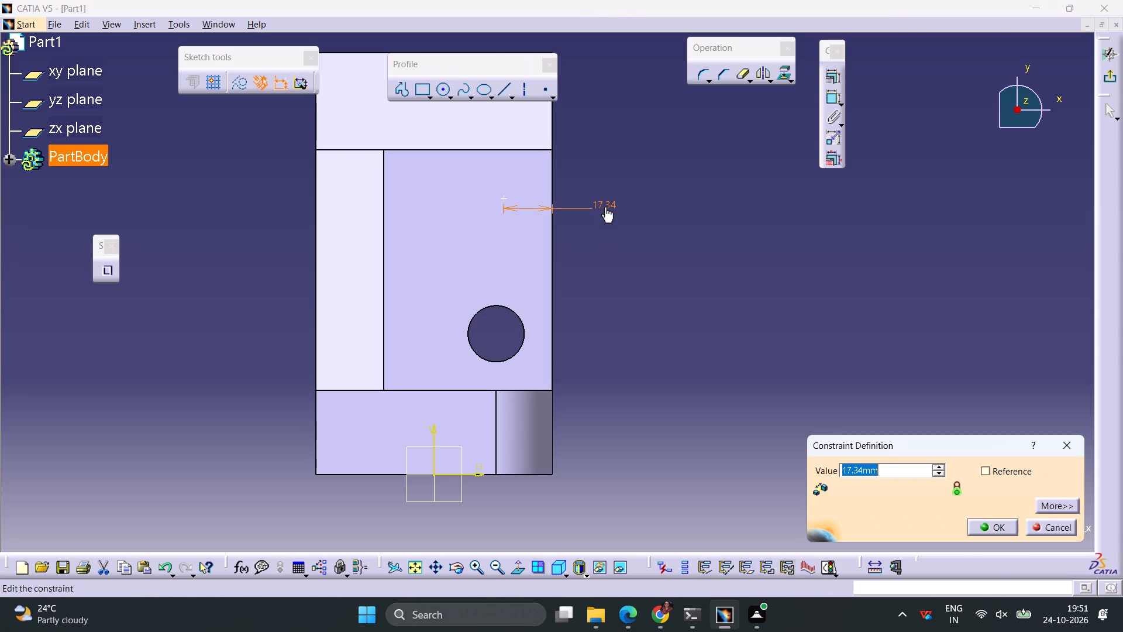
text(20)
key(Return)
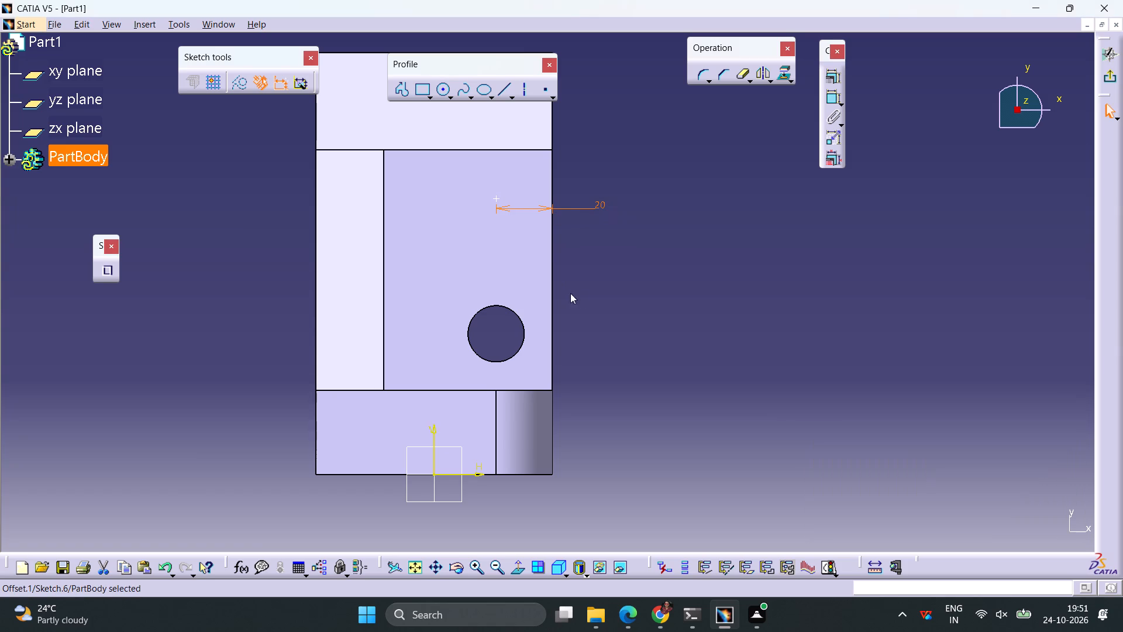
click(608, 297)
Dimension the point 20 mm from the edge where the base's top face meets the sloped end cut.
click(497, 198)
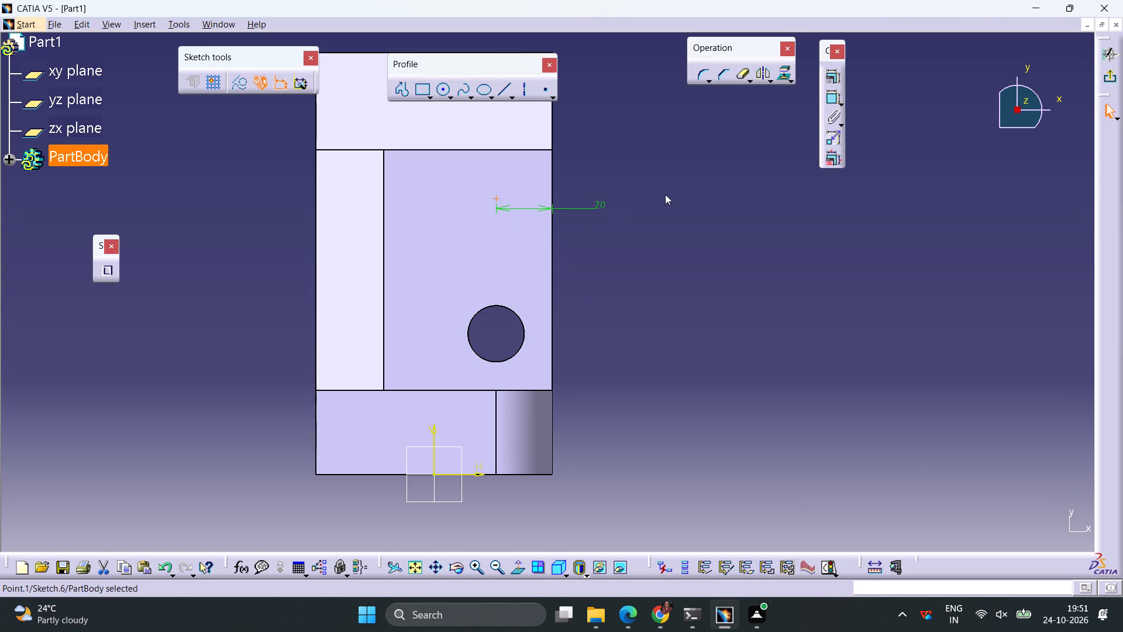
click(831, 100)
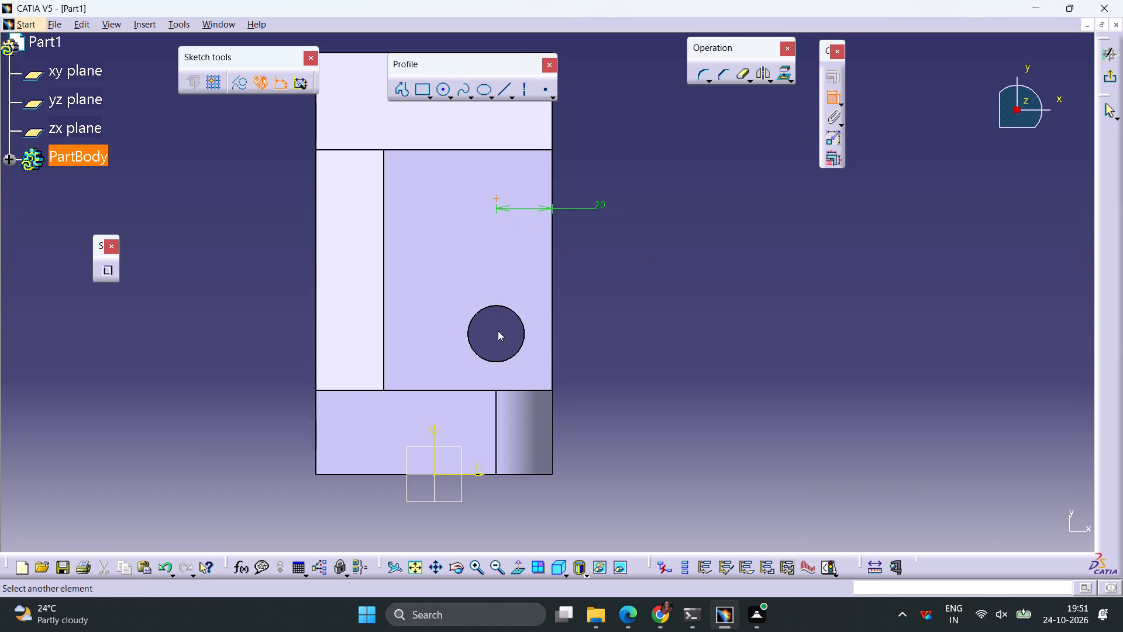
click(509, 150)
click(666, 173)
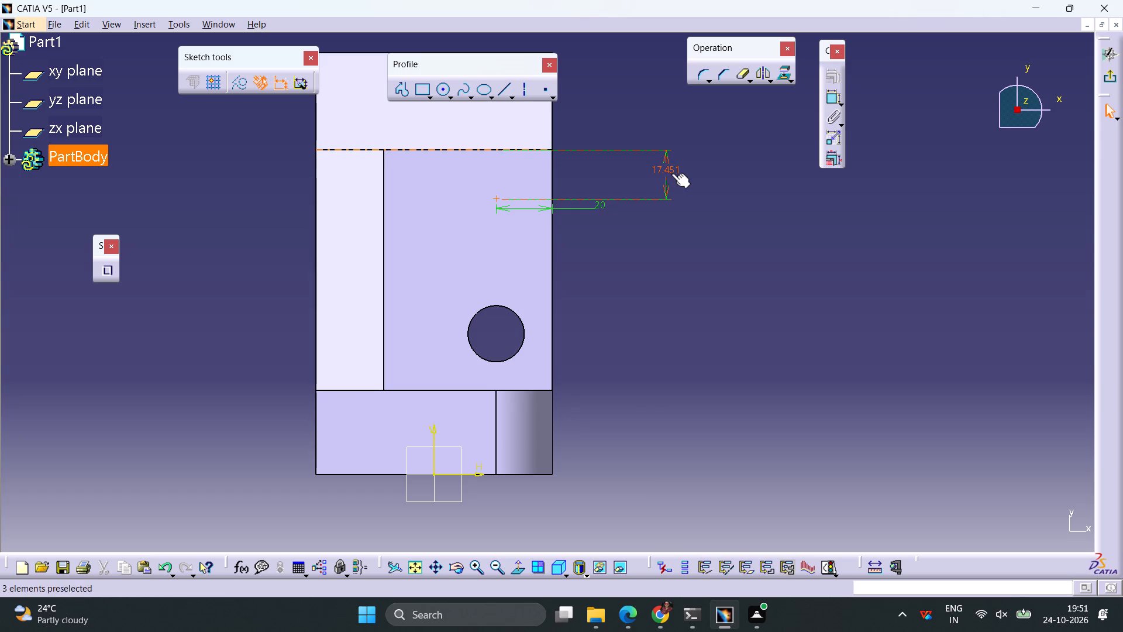
double_click(671, 171)
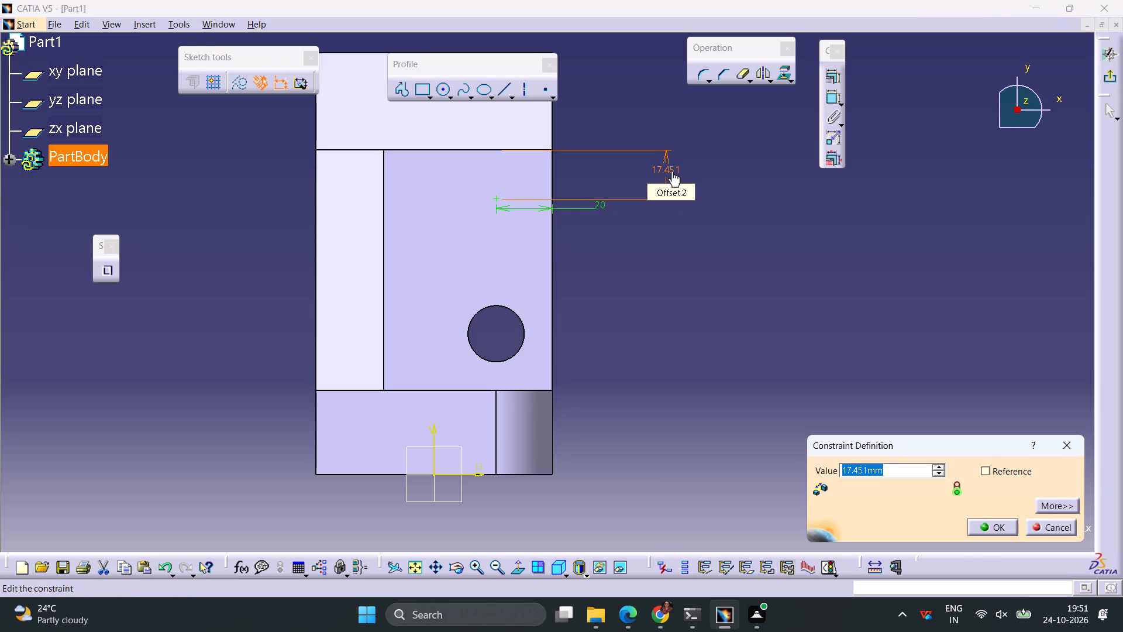
text(20)
key(Return)
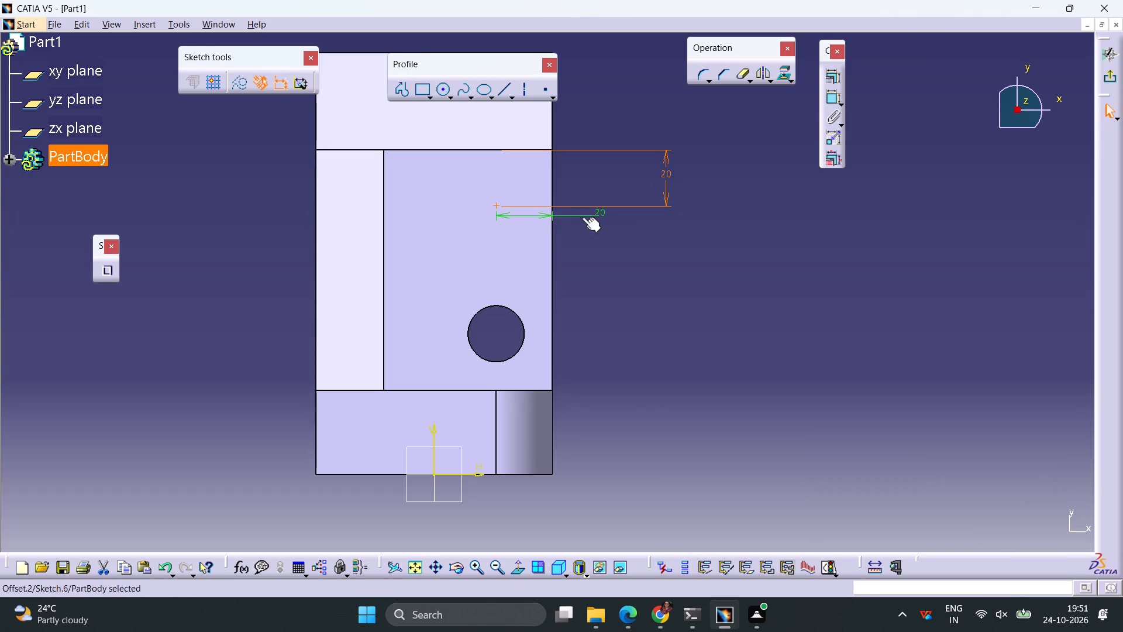
Leave the sketch and start a Hole at its point on the base's top face, 20 mm in diameter and 30 mm deep.
click(680, 279)
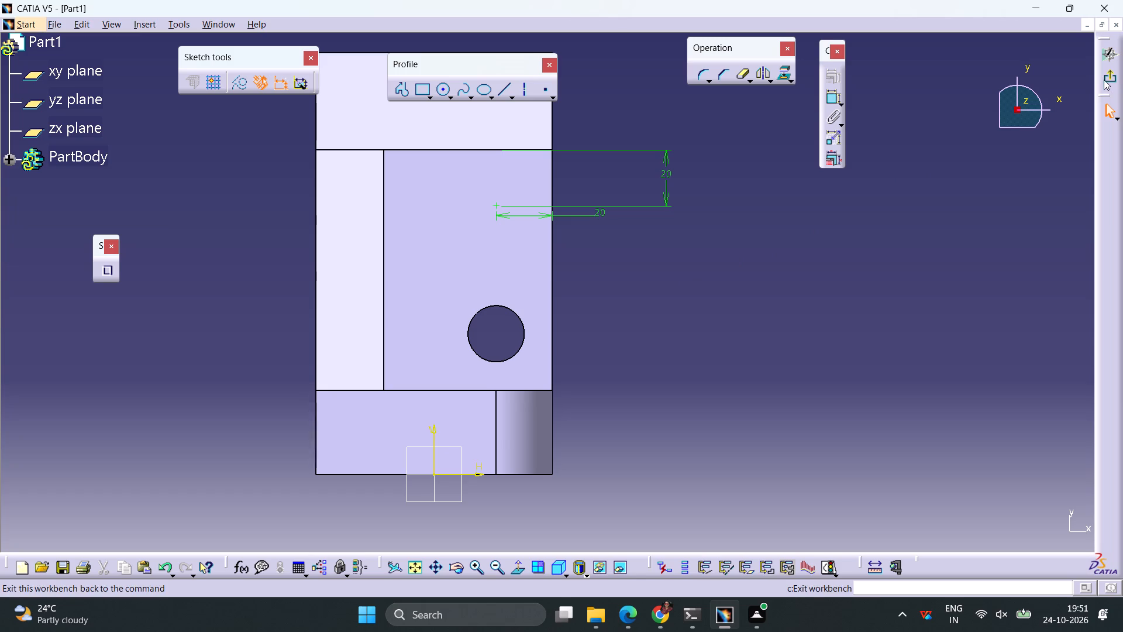
click(1104, 80)
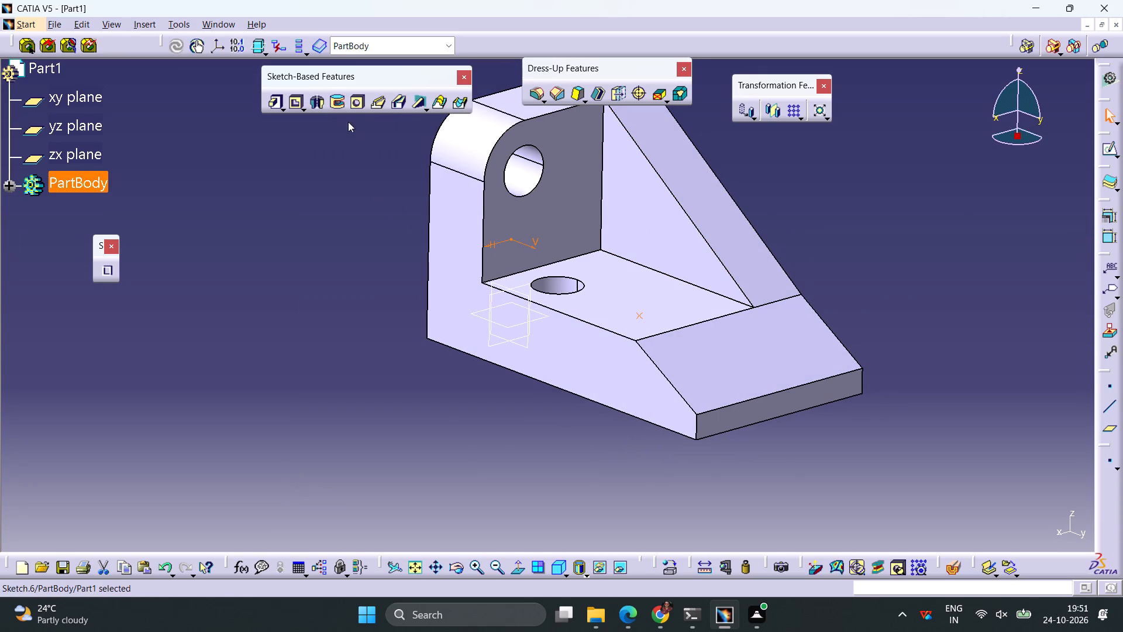
click(353, 105)
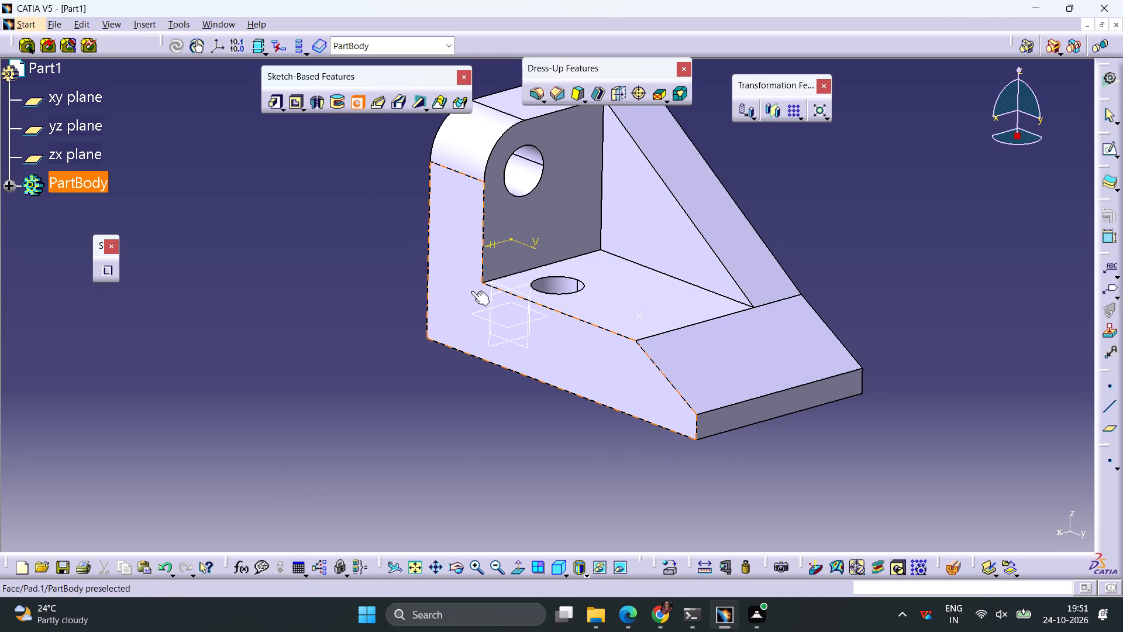
click(642, 315)
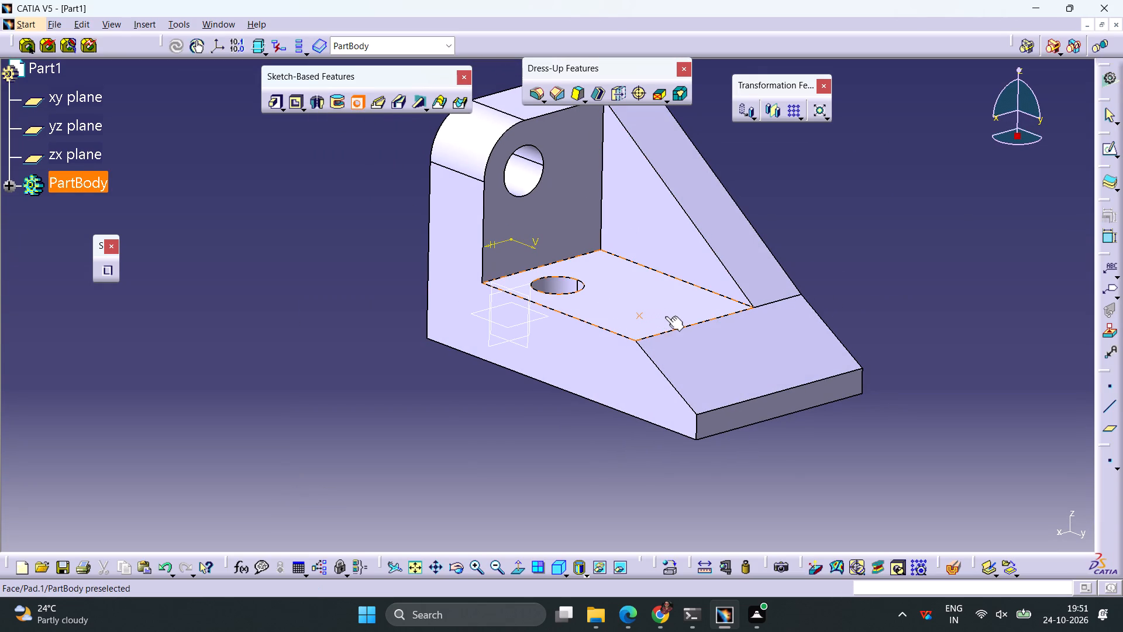
click(641, 316)
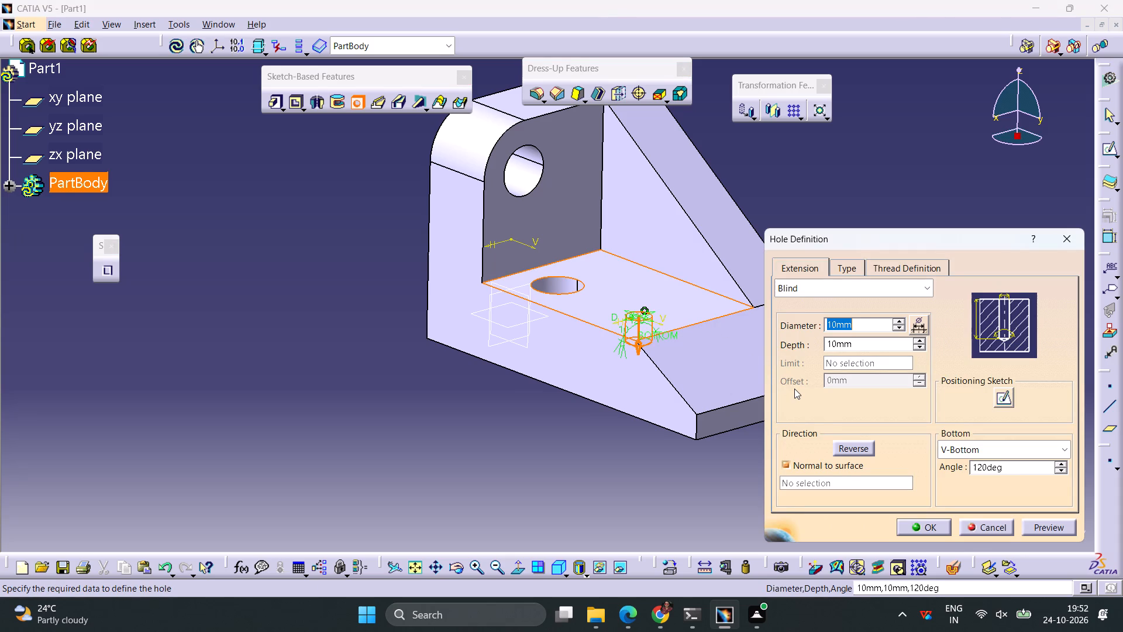
text(20)
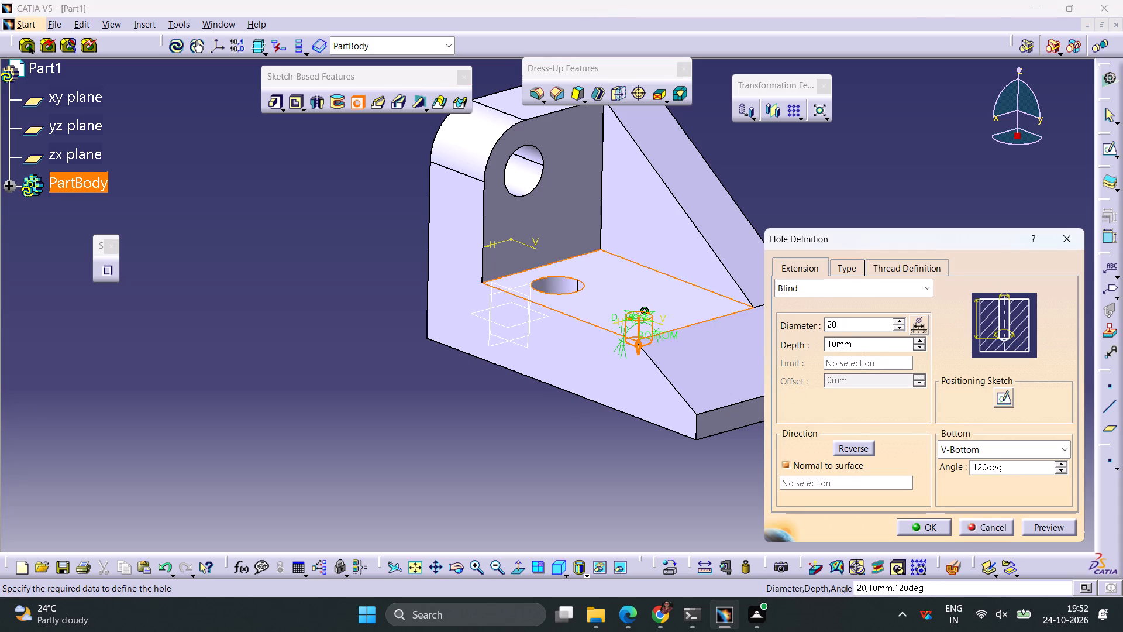
click(855, 349)
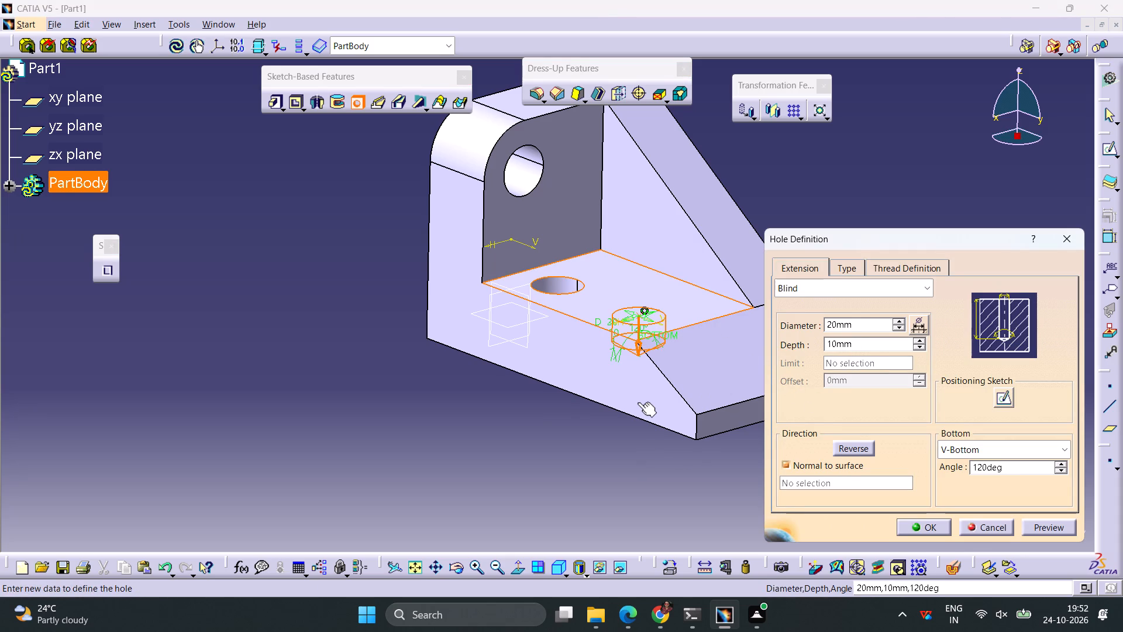
middle_drag(497, 402, 498, 485)
right_drag(497, 402, 498, 485)
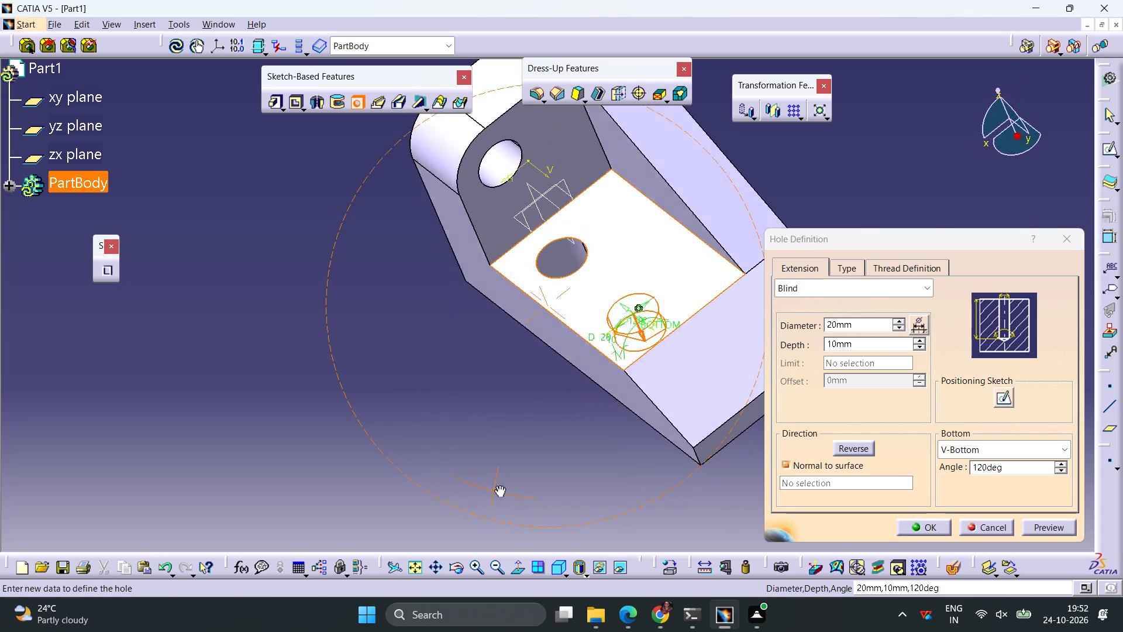
middle_drag(498, 485, 499, 411)
right_drag(498, 485, 498, 411)
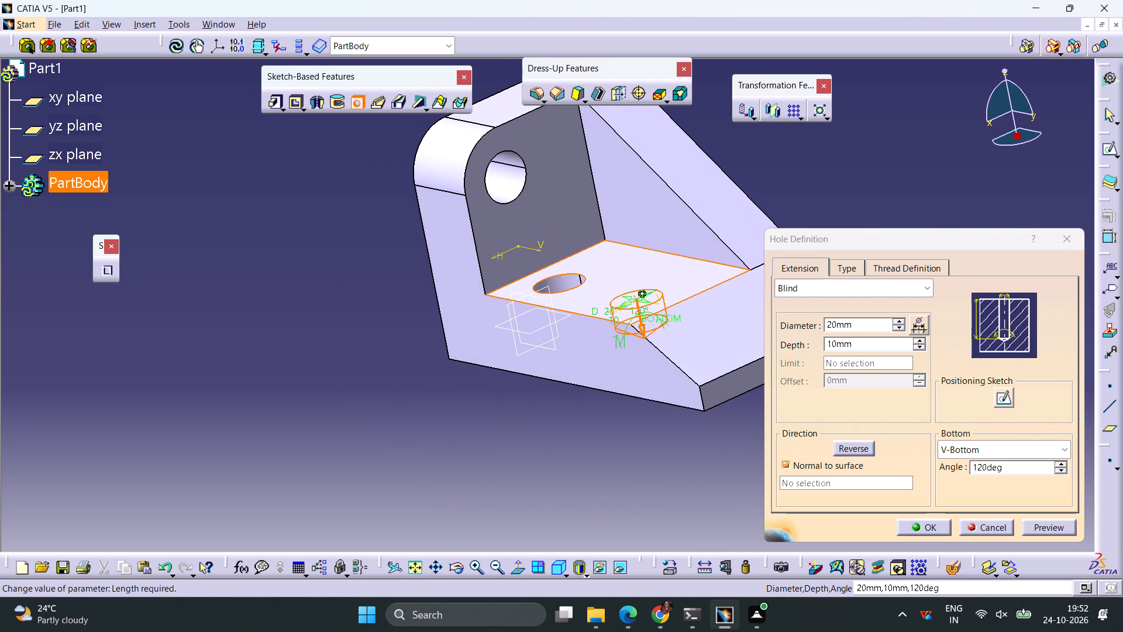
drag(879, 345, 790, 361)
text(30)
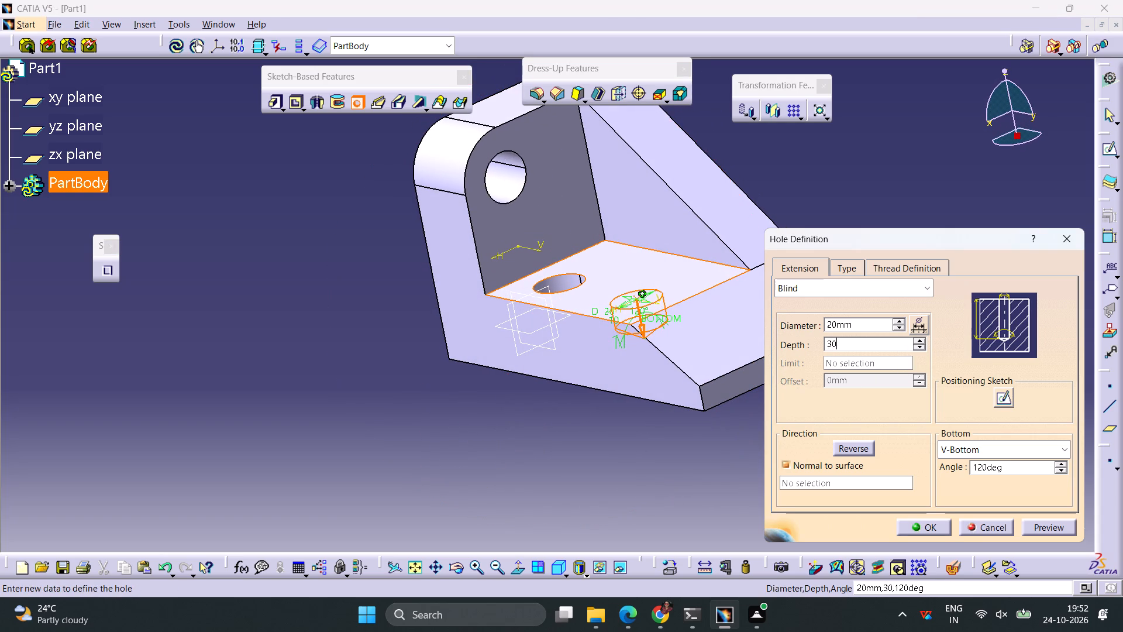
click(698, 449)
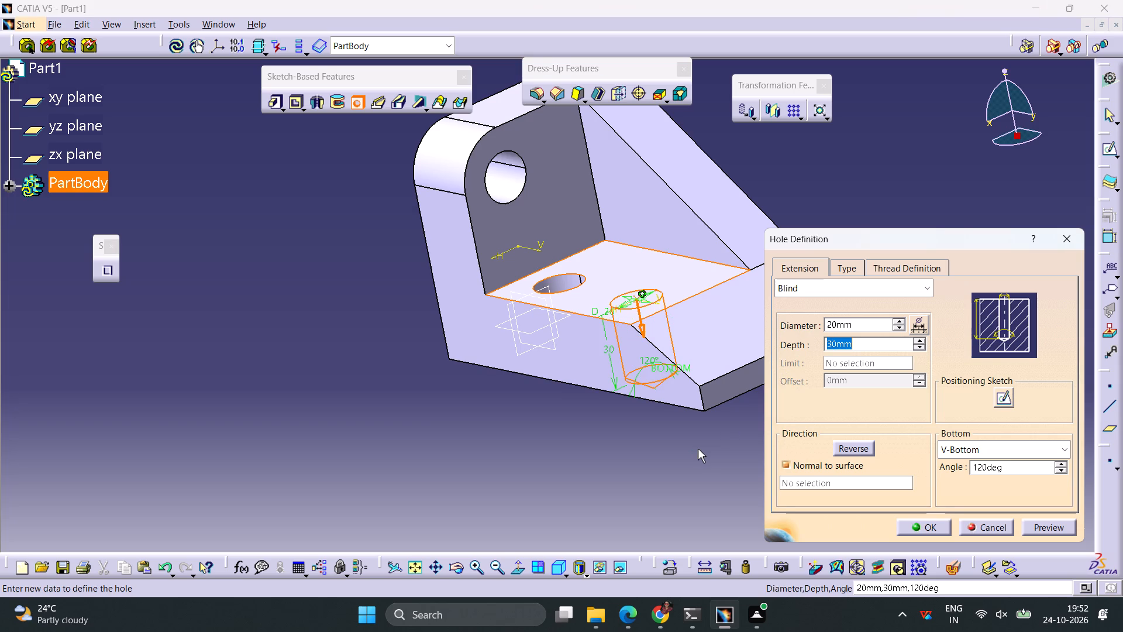
Give the hole a Flat bottom, preview it through the base from below, and create it.
click(1024, 452)
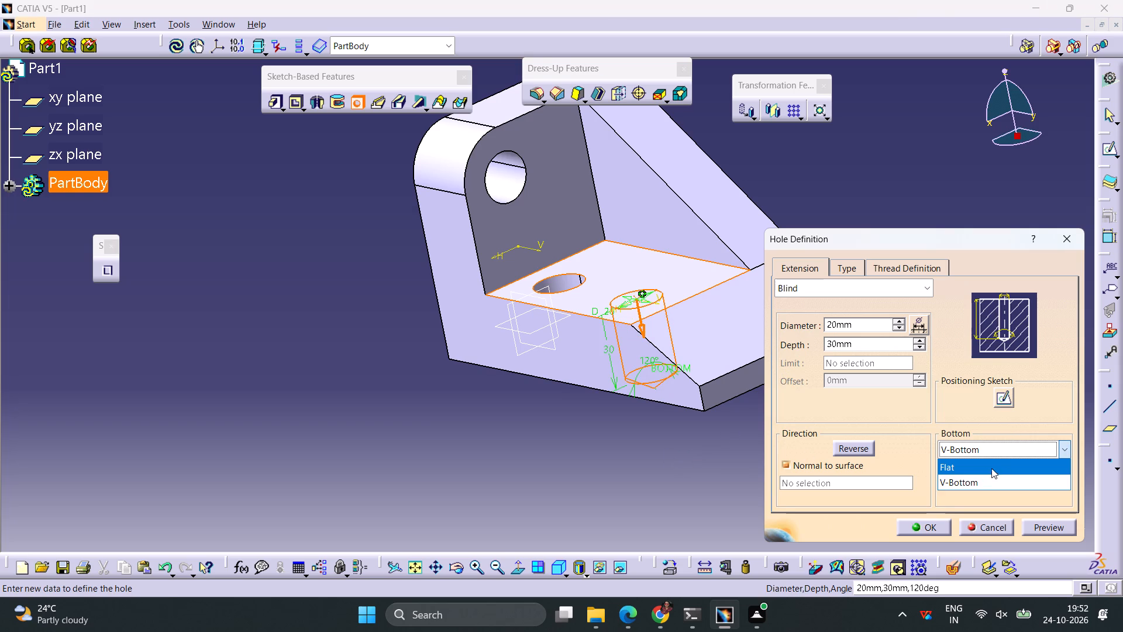
click(983, 471)
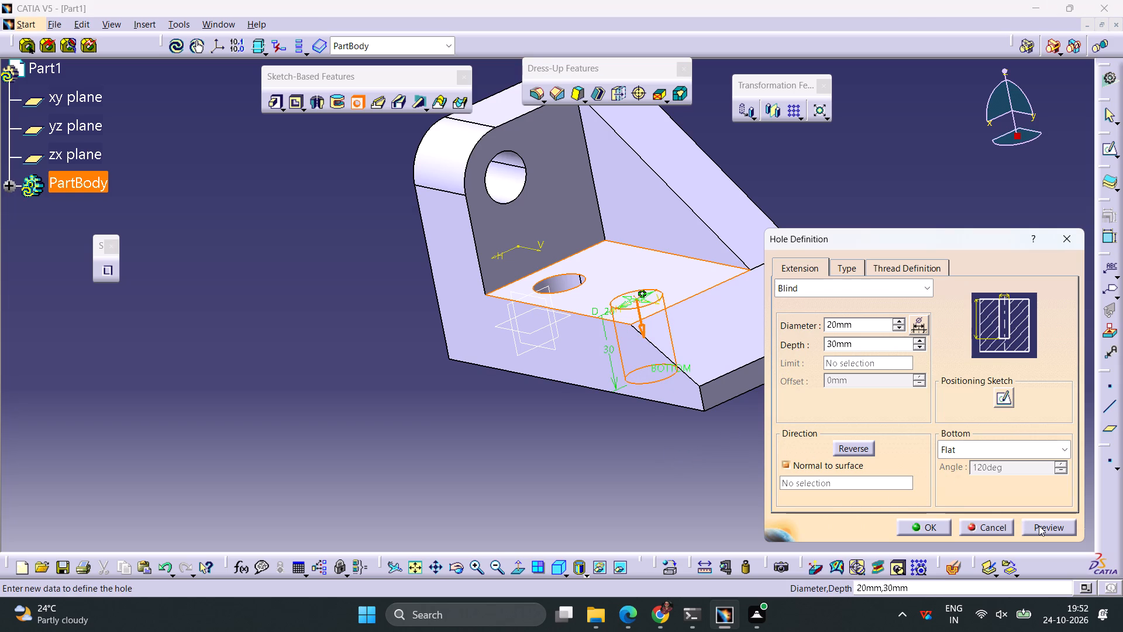
click(1039, 525)
middle_drag(650, 463, 600, 385)
right_drag(649, 463, 600, 385)
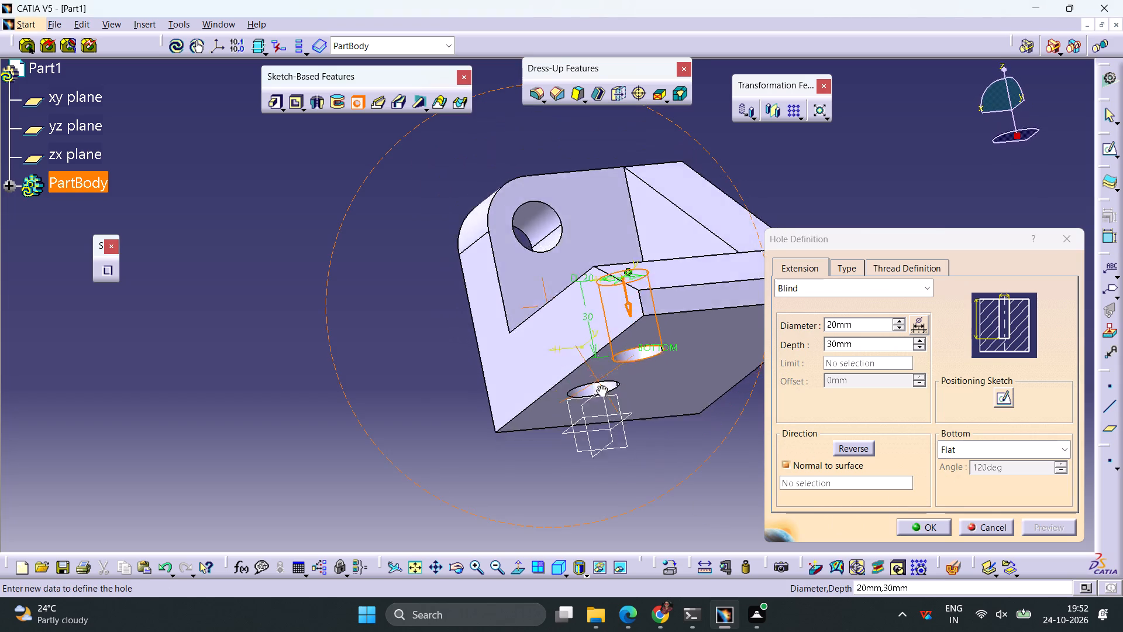
right_drag(600, 385, 705, 474)
middle_drag(600, 385, 705, 475)
scroll(705, 475, up, 1)
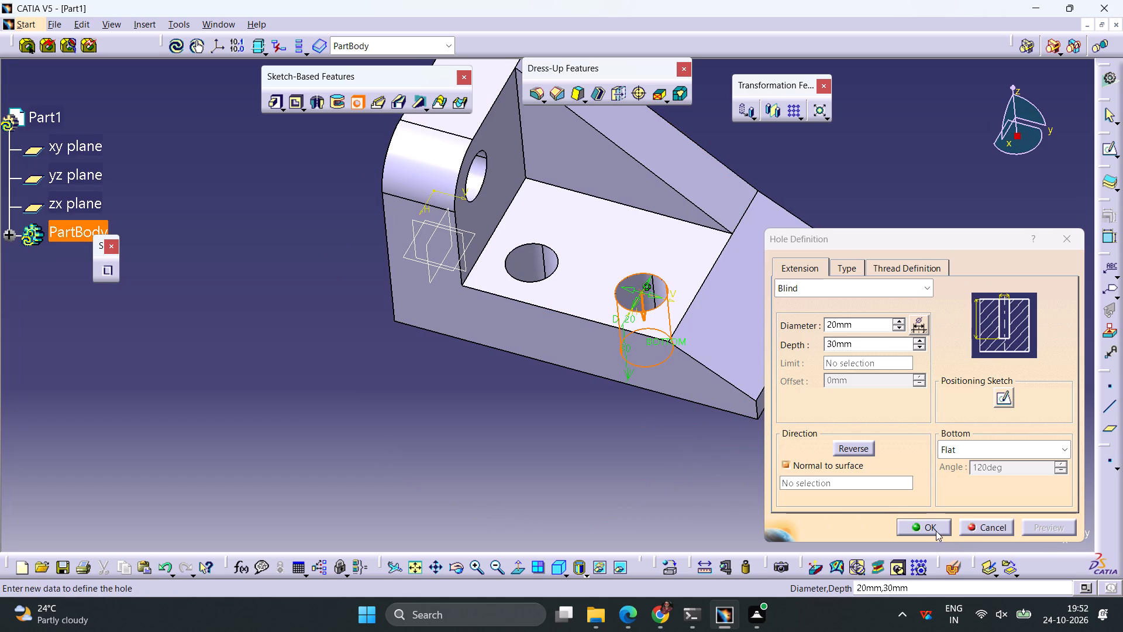
click(936, 531)
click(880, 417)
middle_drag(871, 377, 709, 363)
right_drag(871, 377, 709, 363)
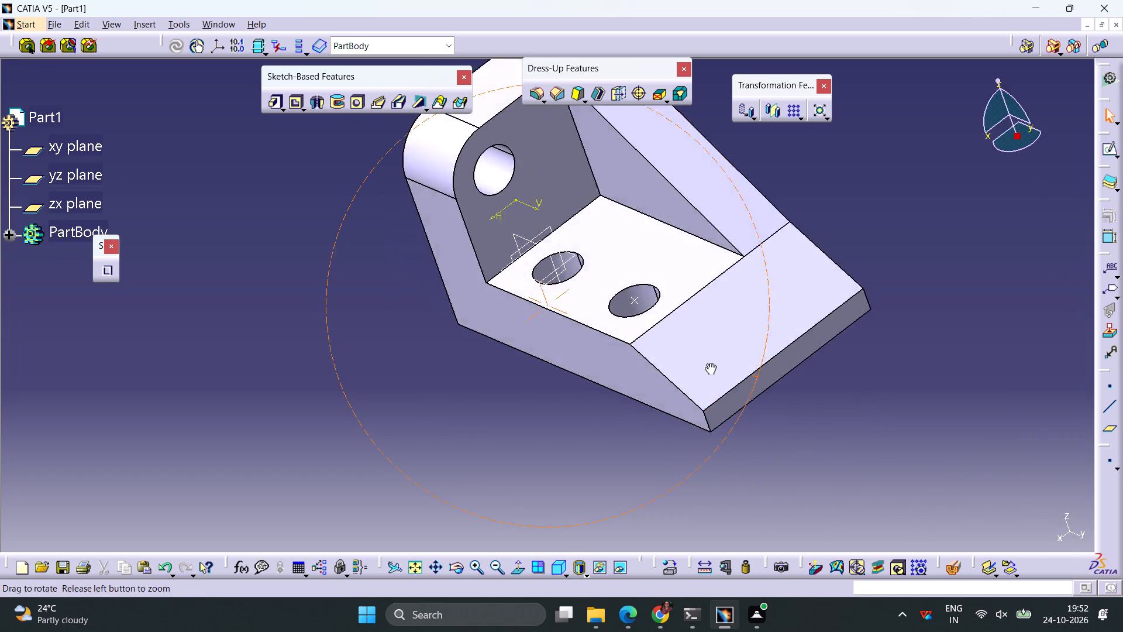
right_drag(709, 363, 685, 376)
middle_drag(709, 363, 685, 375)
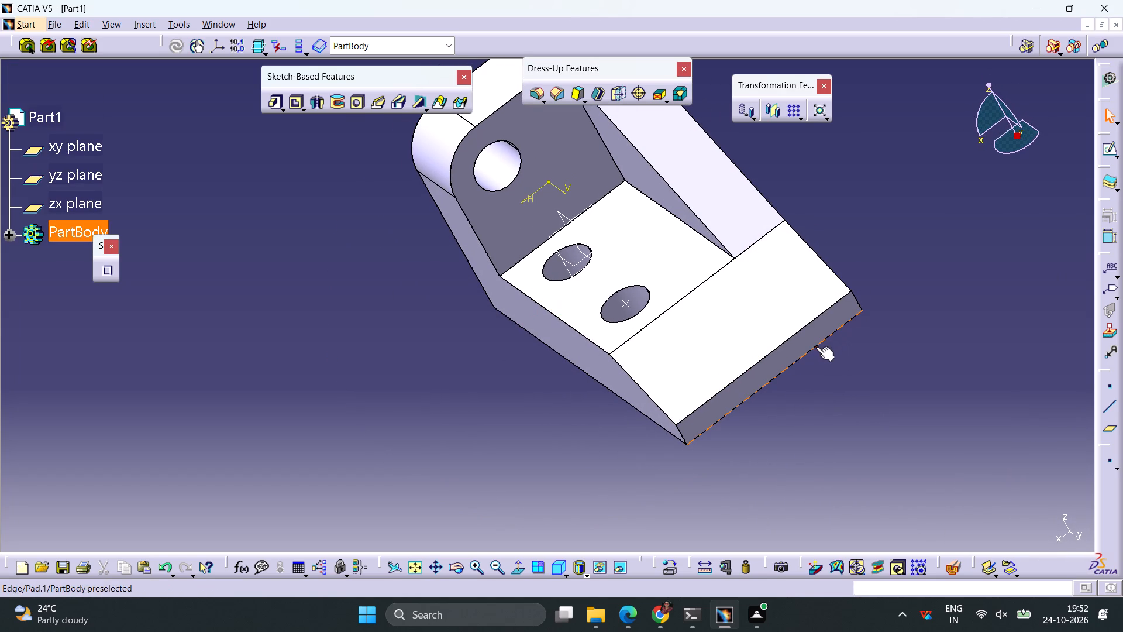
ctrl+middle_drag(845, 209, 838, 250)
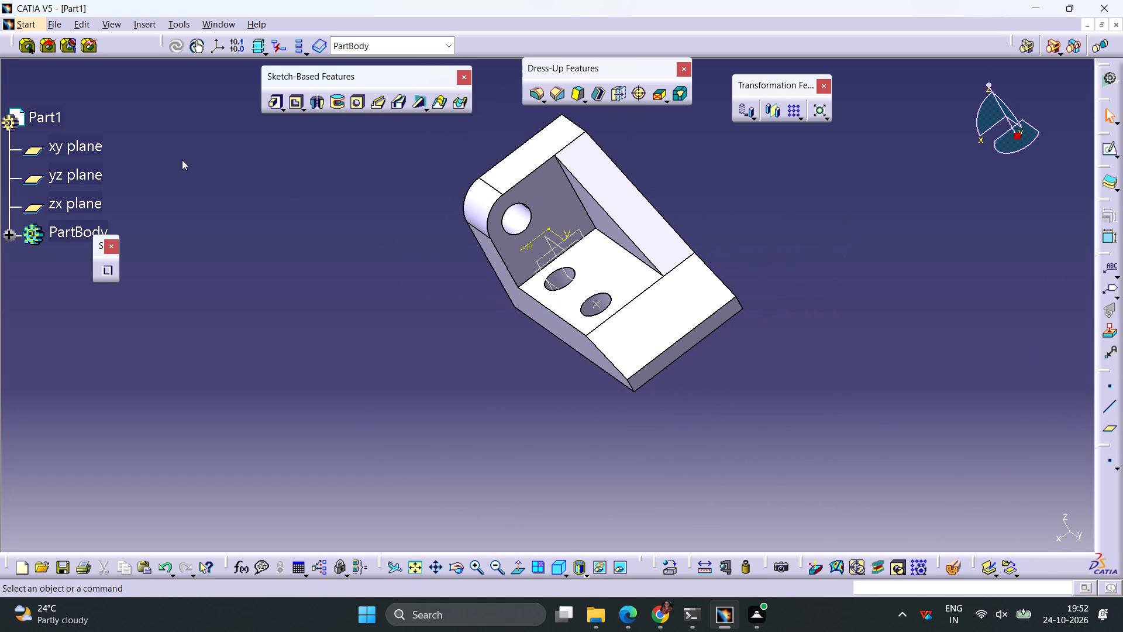
Save the part as Part1 in CATPart format in the internship folder.
click(57, 25)
click(97, 146)
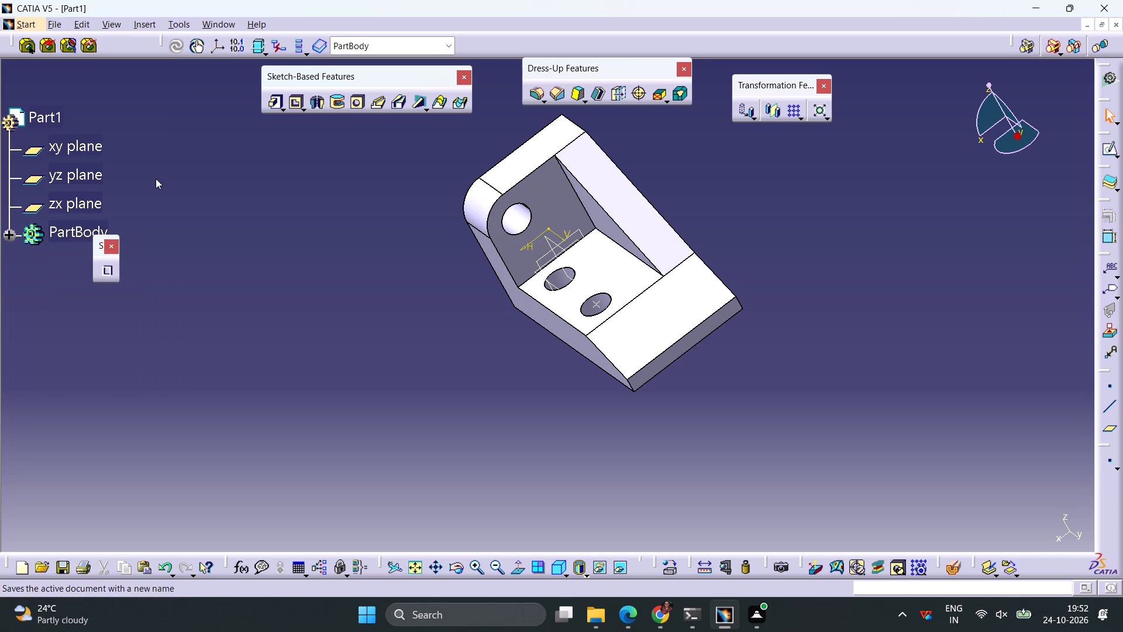
click(763, 424)
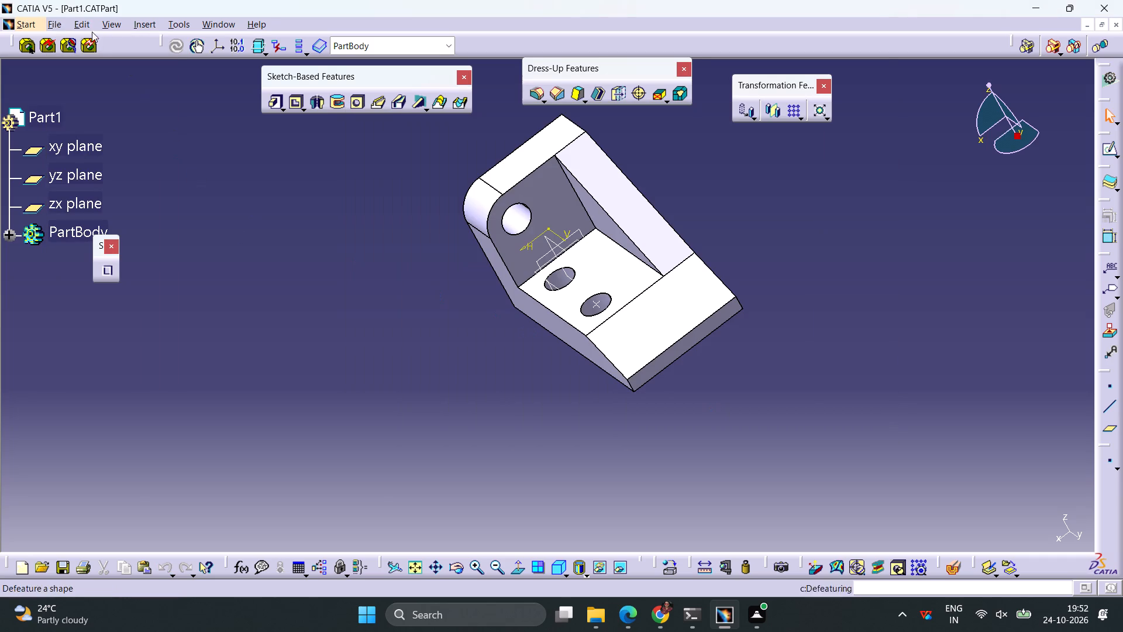
Save a copy of the part as Part1 in igs format in the internship folder.
click(52, 25)
click(94, 146)
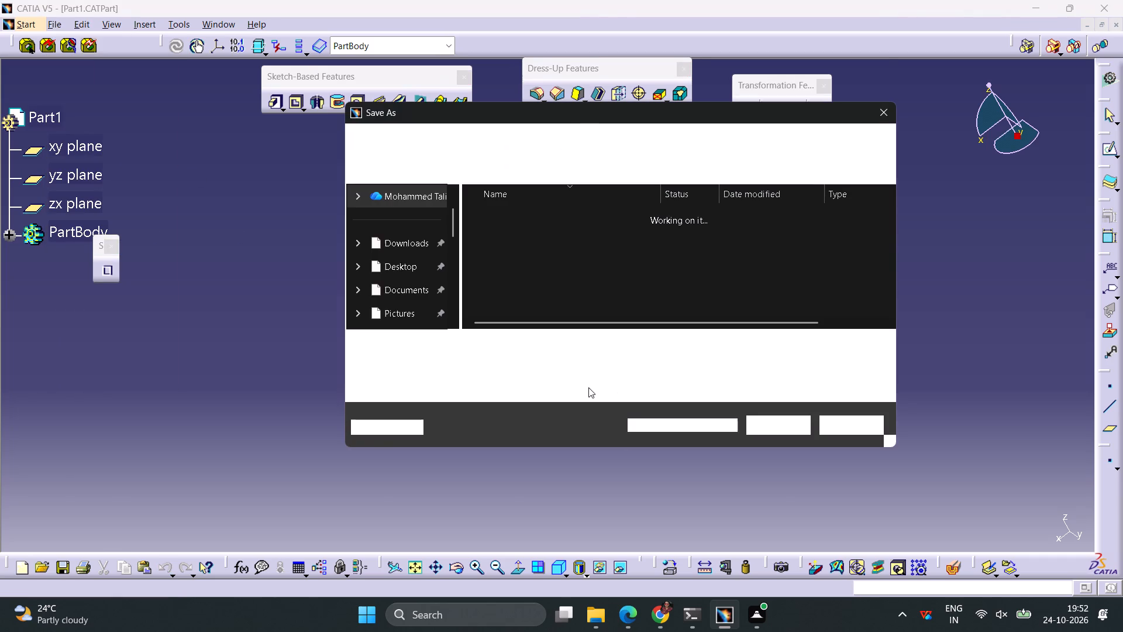
click(484, 366)
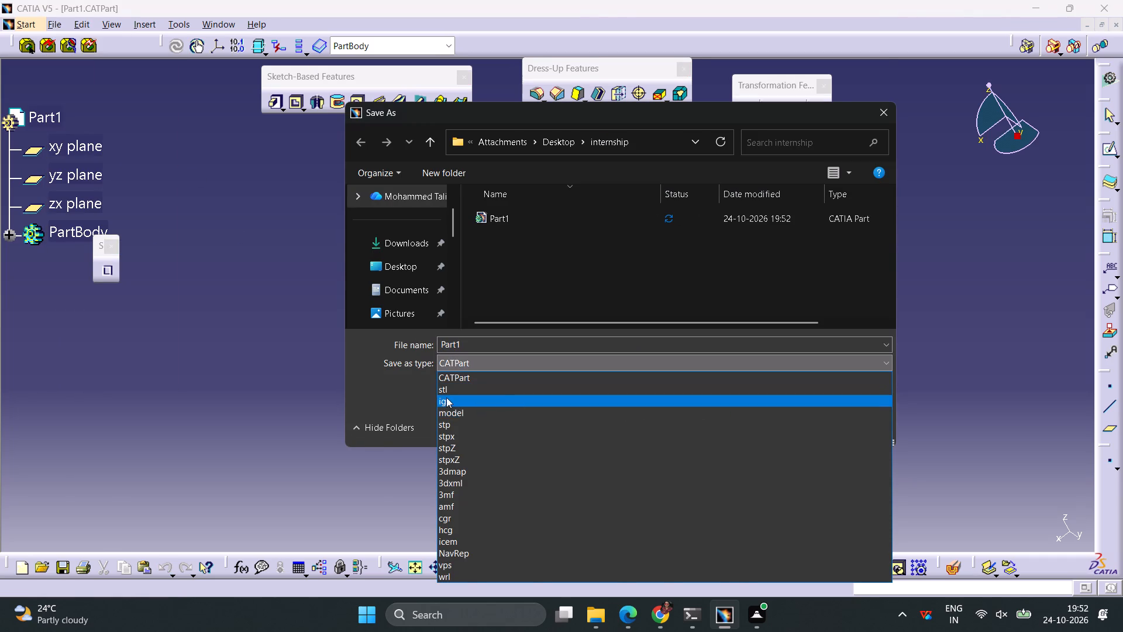
click(446, 397)
click(772, 430)
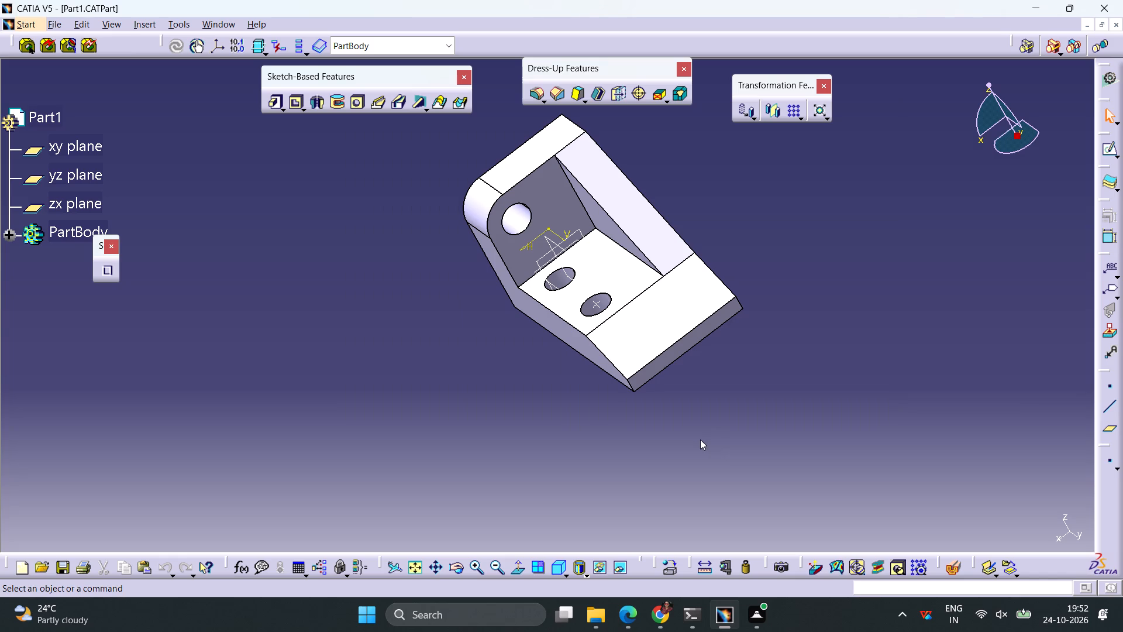
Create a new Drawing document with the default A0 ISO landscape sheet.
key(ctrl+n)
key(d)
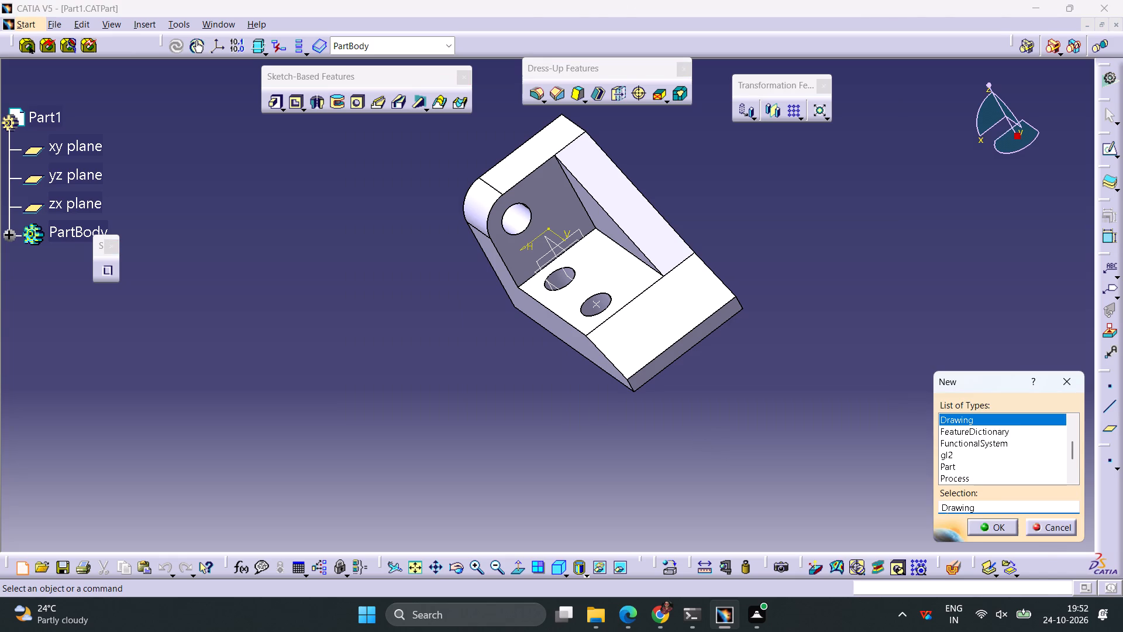
key(Return)
key(Return)
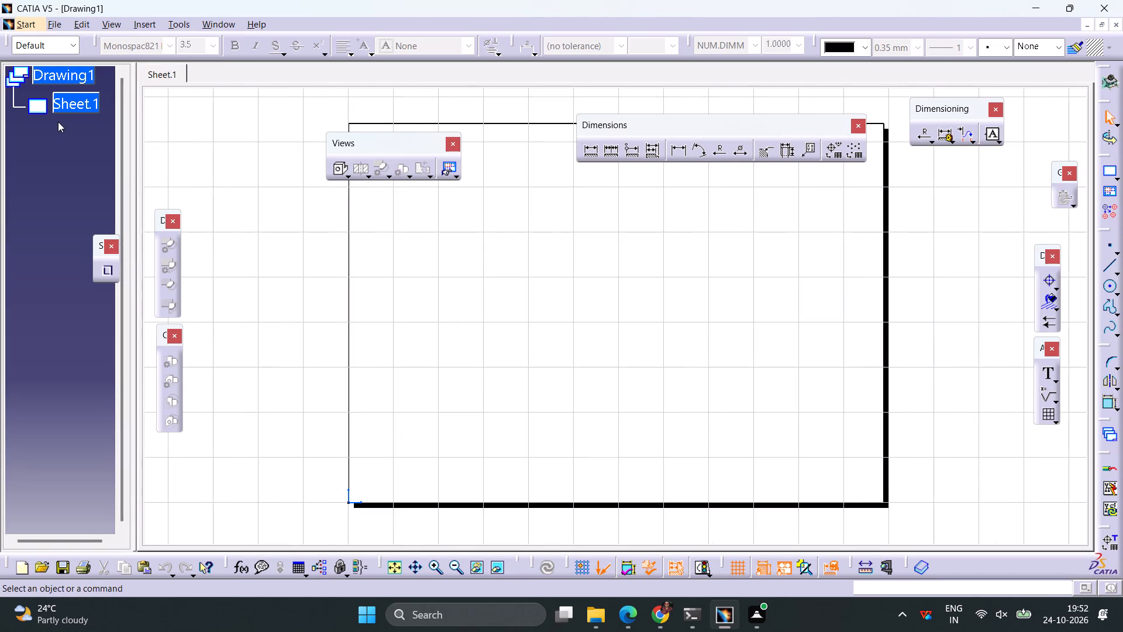
Set the projection method of Sheet.1 to Third angle standard.
right_click(81, 111)
click(132, 255)
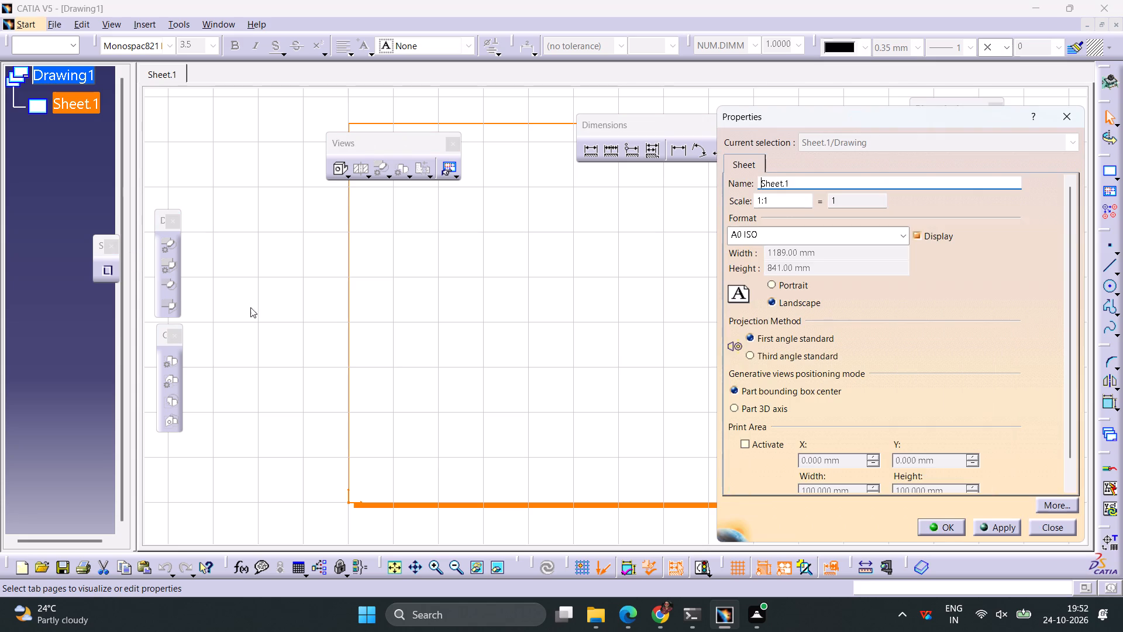
click(767, 360)
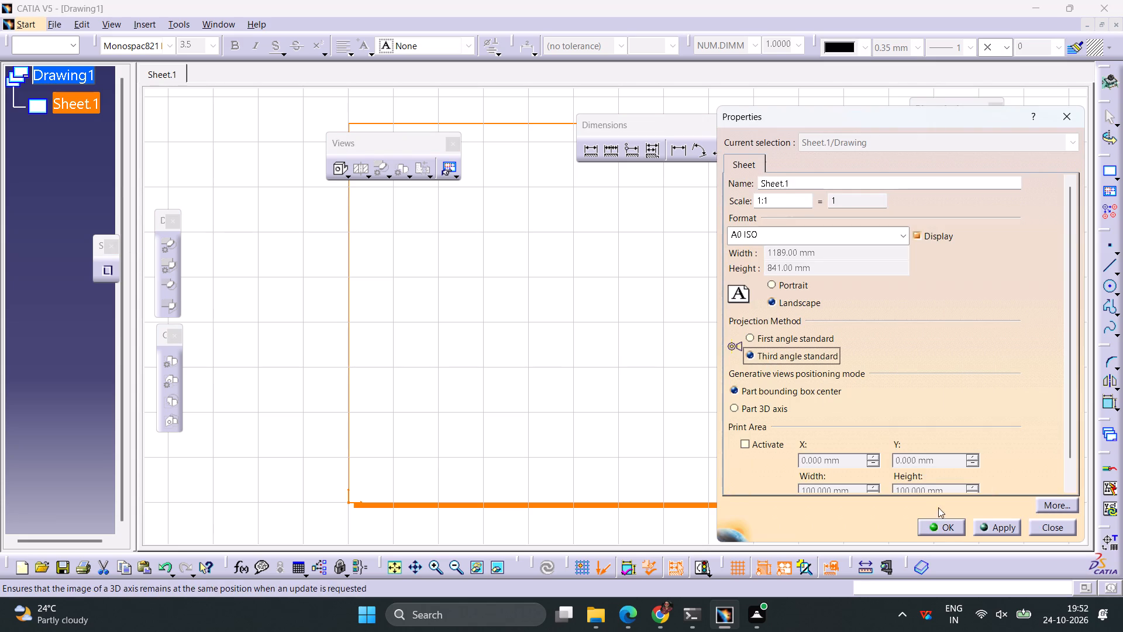
click(985, 527)
click(936, 530)
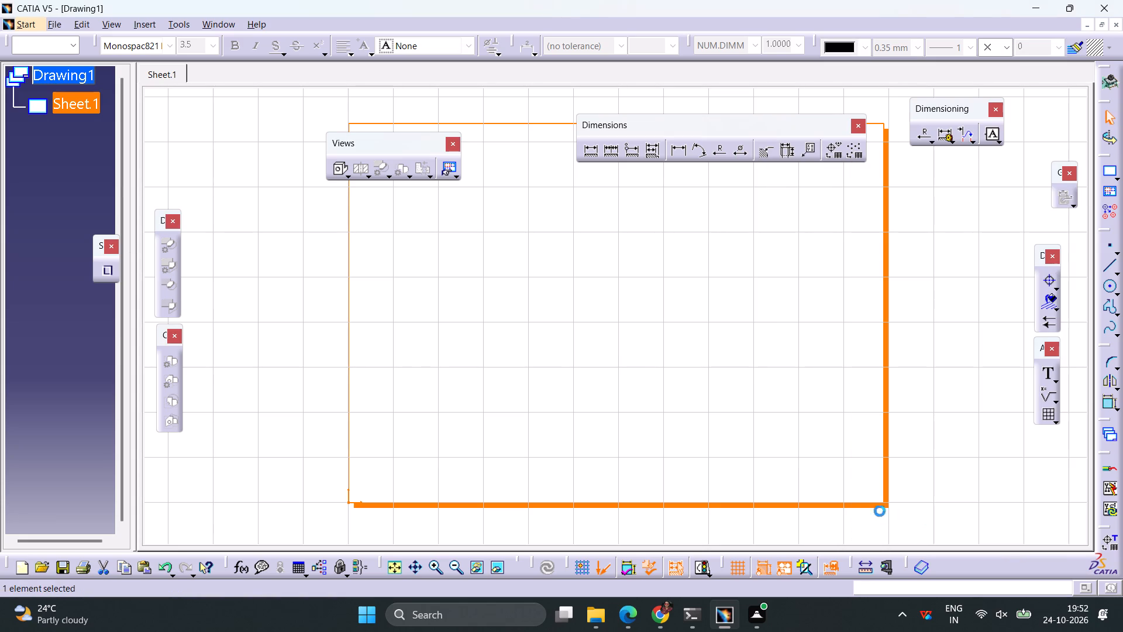
Create a front view of Part1 from the L-shaped side face opposite the stiffener and place it in the sheet's lower-left area.
click(347, 177)
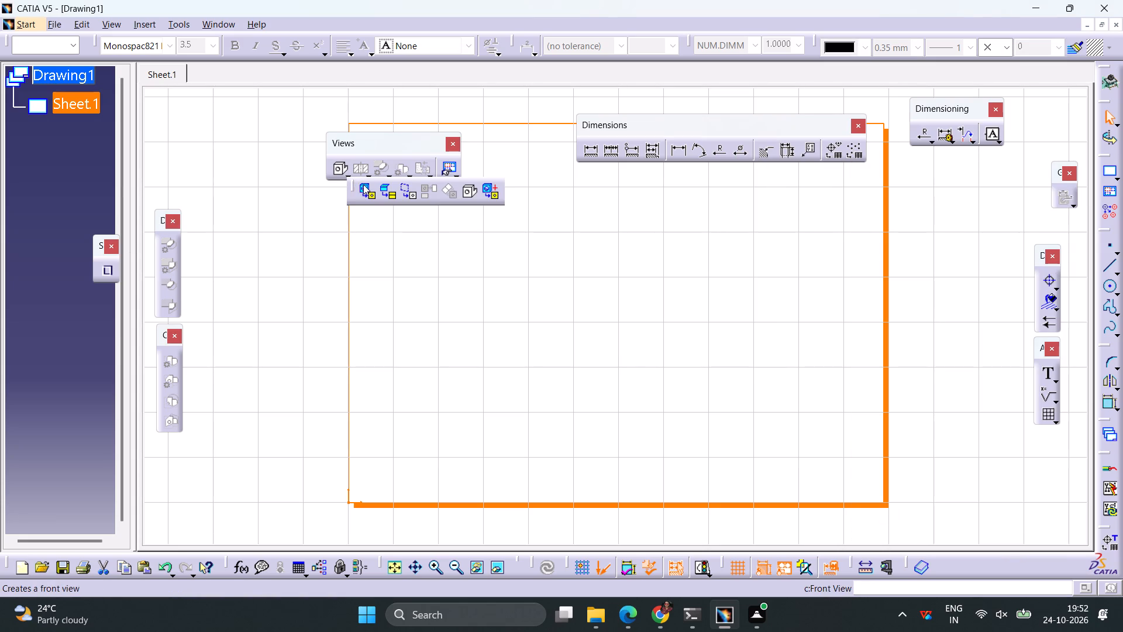
click(363, 186)
click(216, 27)
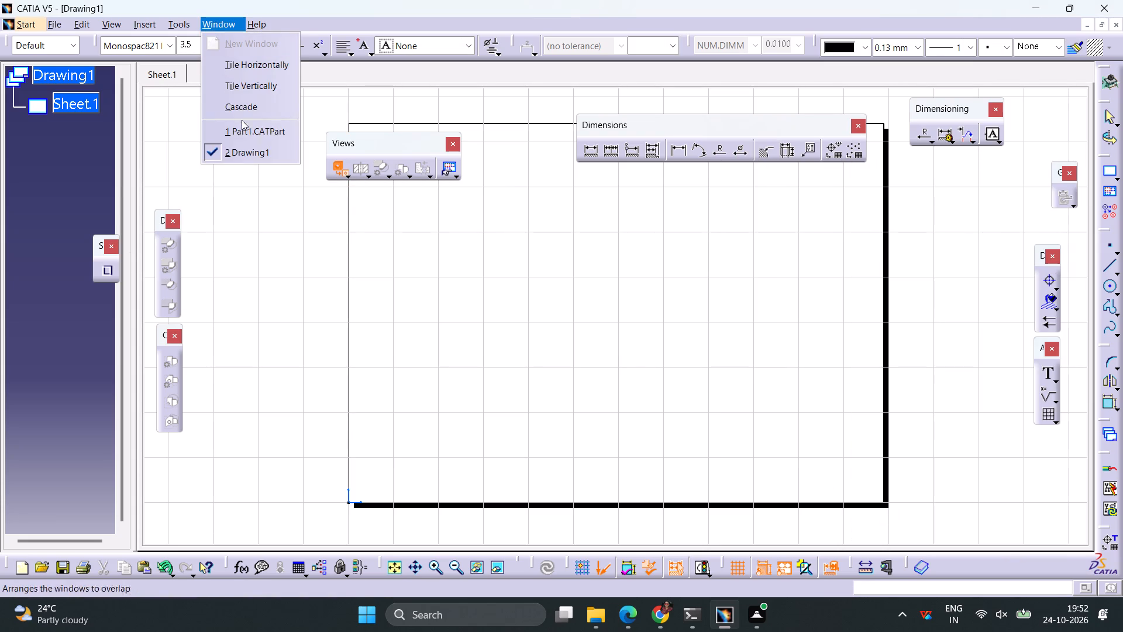
click(240, 132)
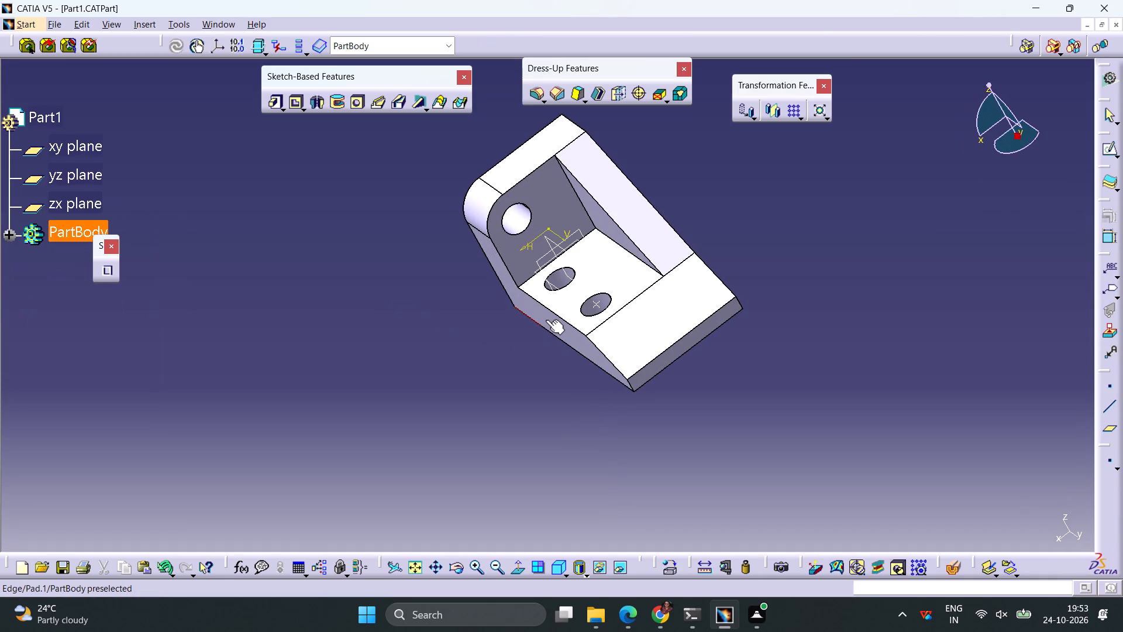
click(546, 320)
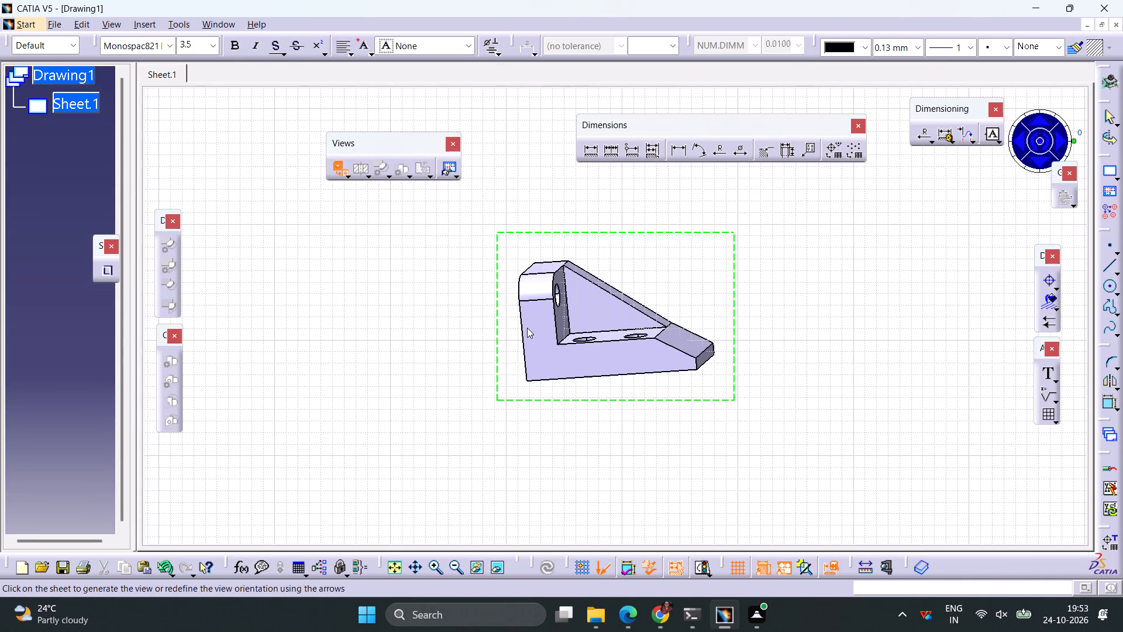
drag(532, 391, 366, 445)
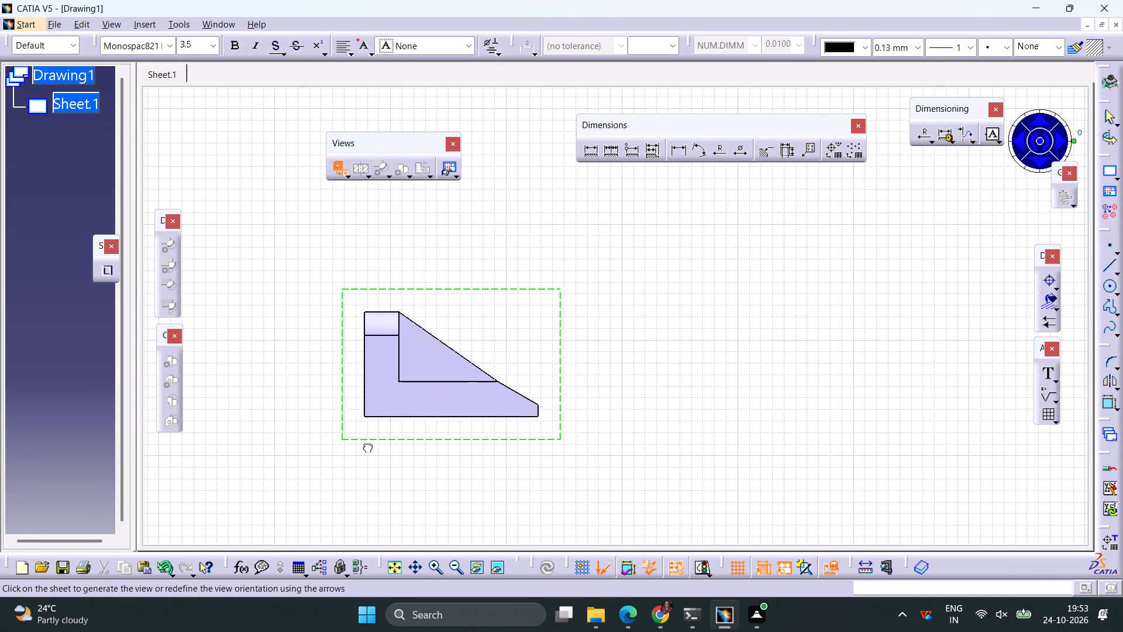
drag(366, 445, 328, 470)
click(598, 425)
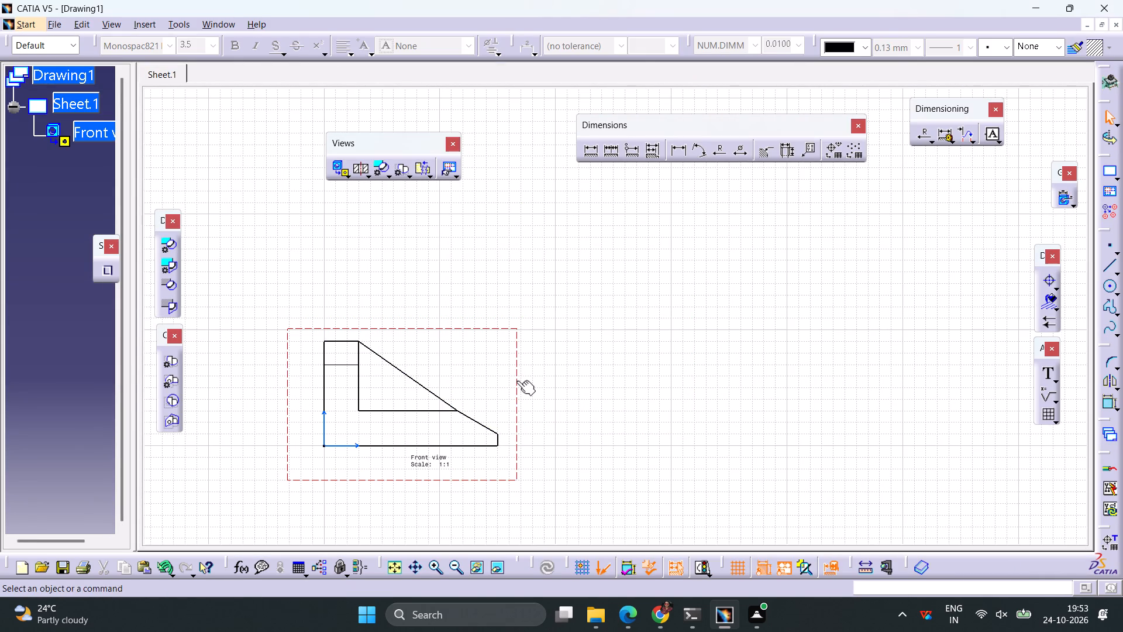
Turn on hidden lines, center lines, axis and 3D points, shown as symbols, in the front view's properties.
right_click(516, 380)
click(567, 124)
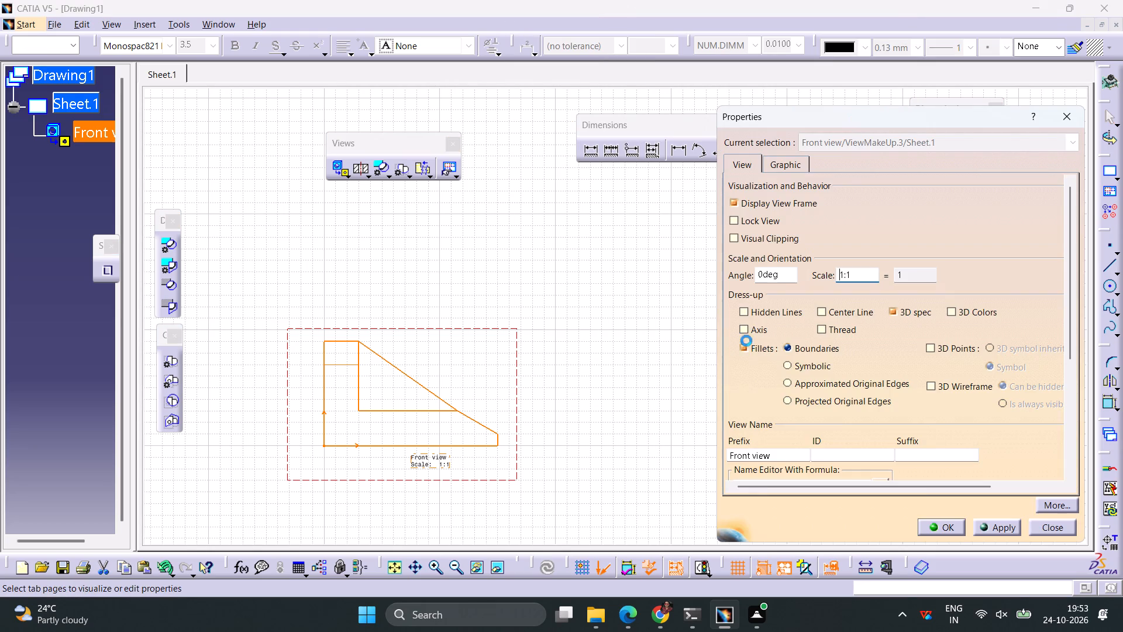
click(779, 315)
click(840, 310)
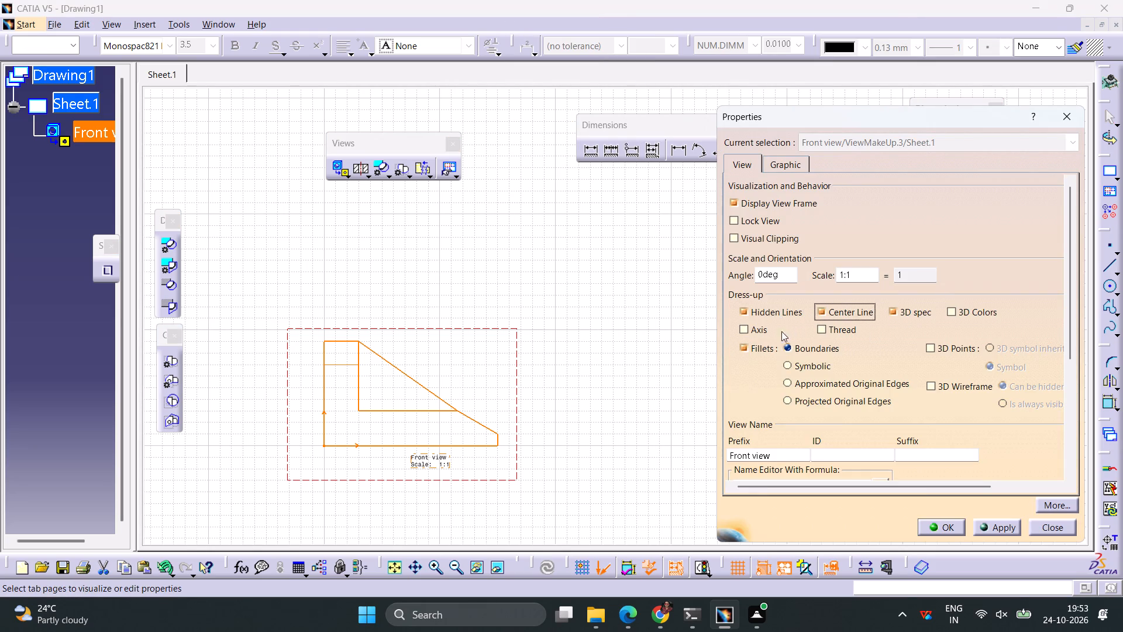
click(764, 330)
click(988, 526)
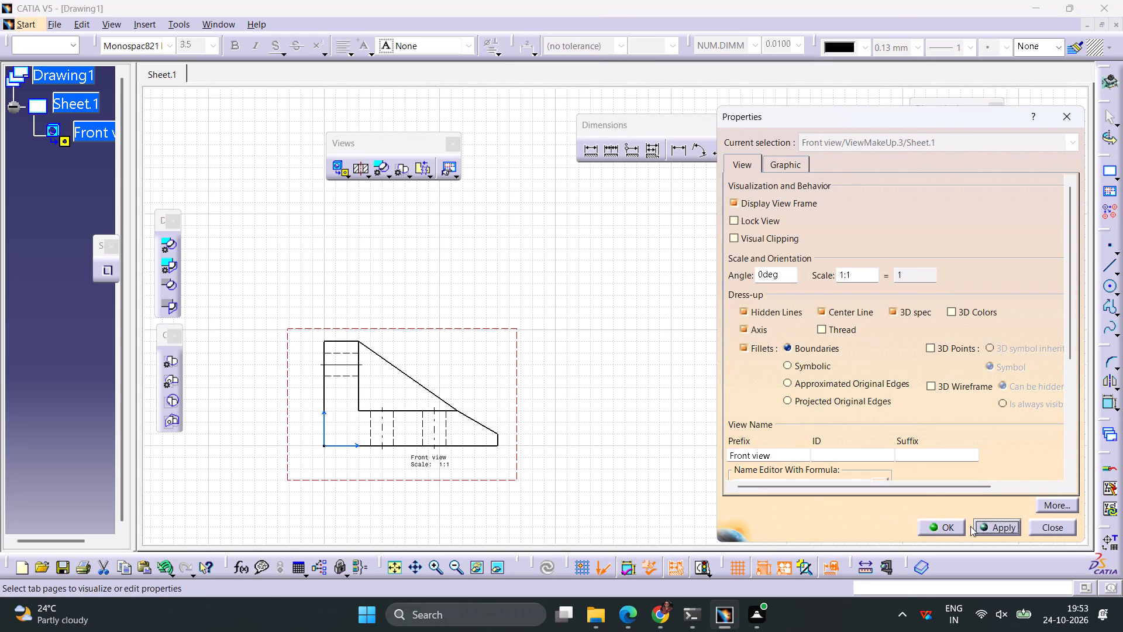
click(936, 348)
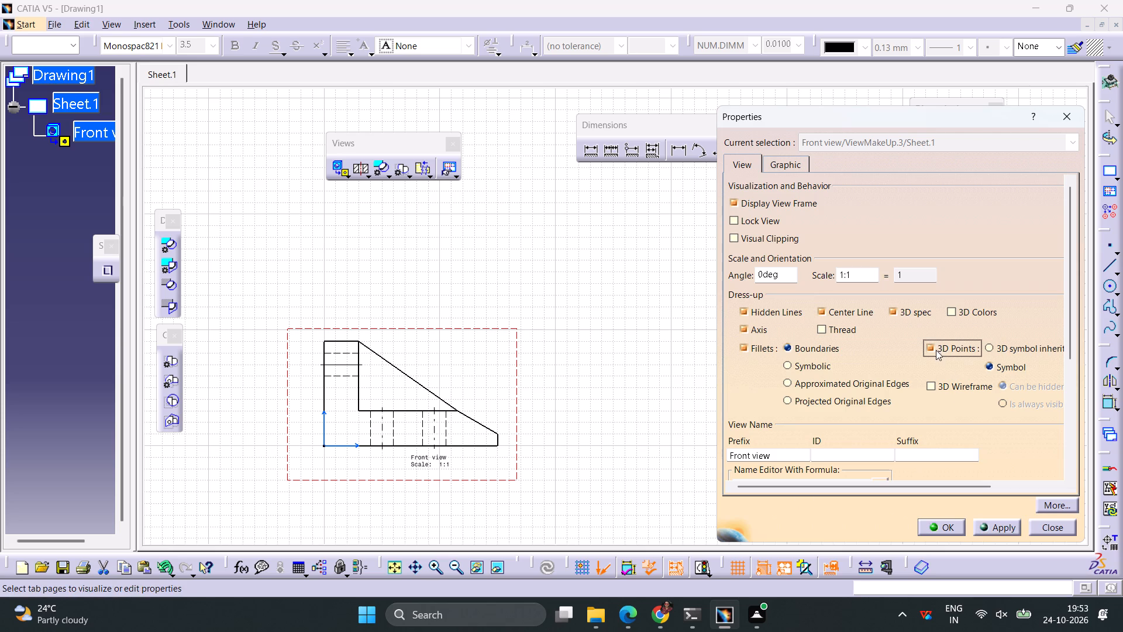
click(1002, 527)
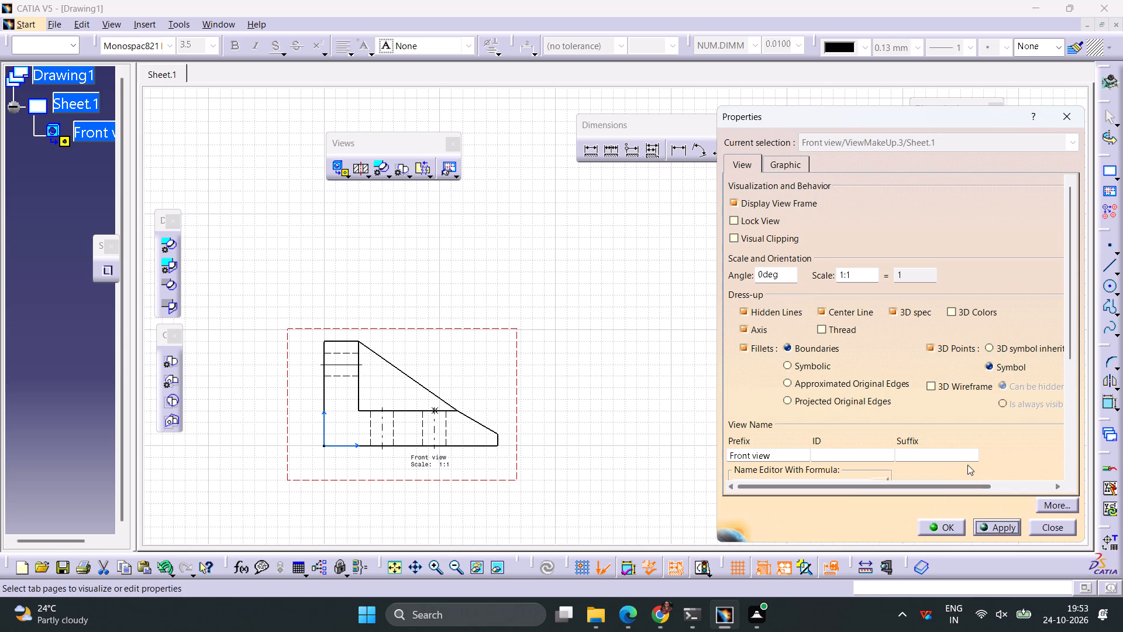
click(946, 524)
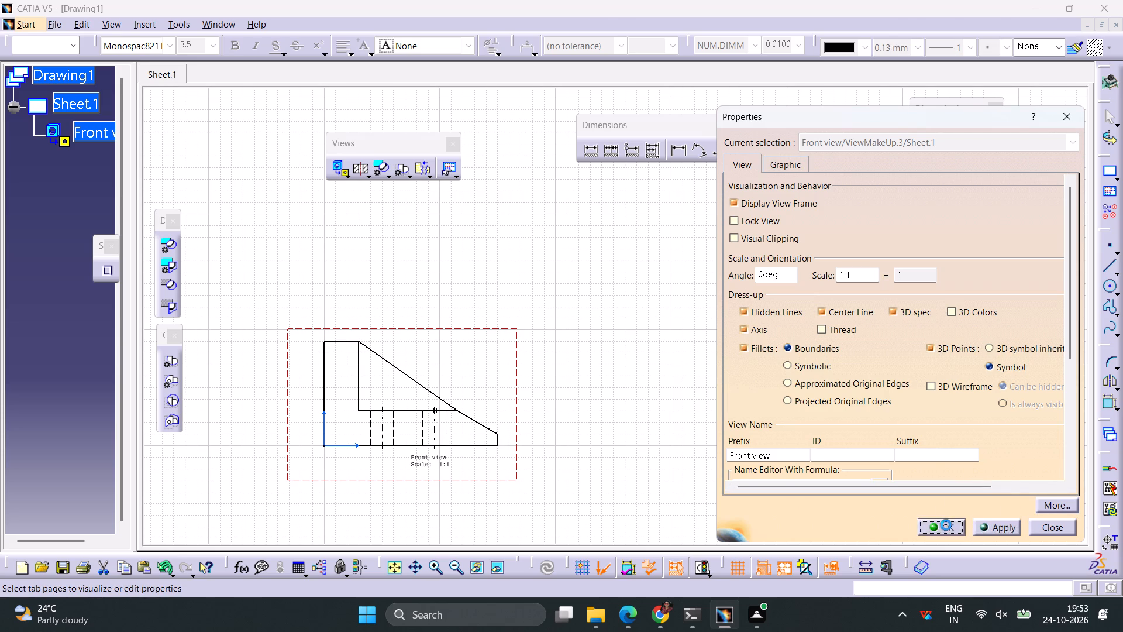
click(661, 376)
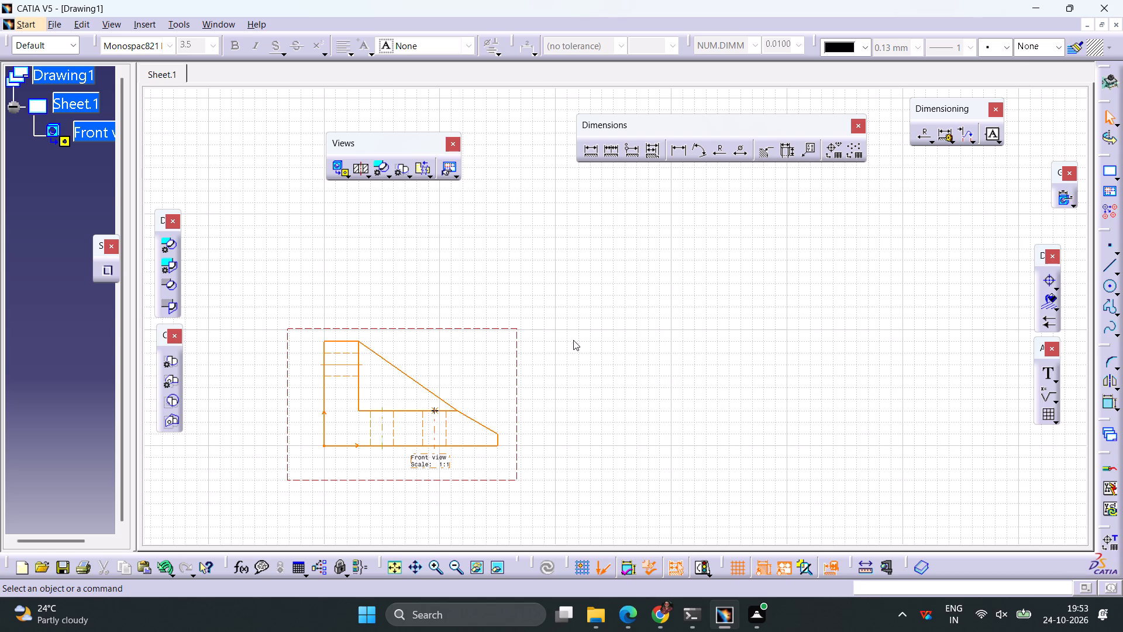
Create a second front view of Part1 from the base's two-hole face, rotated 180 degrees, and place it above the first view.
ctrl+middle_drag(573, 336, 573, 360)
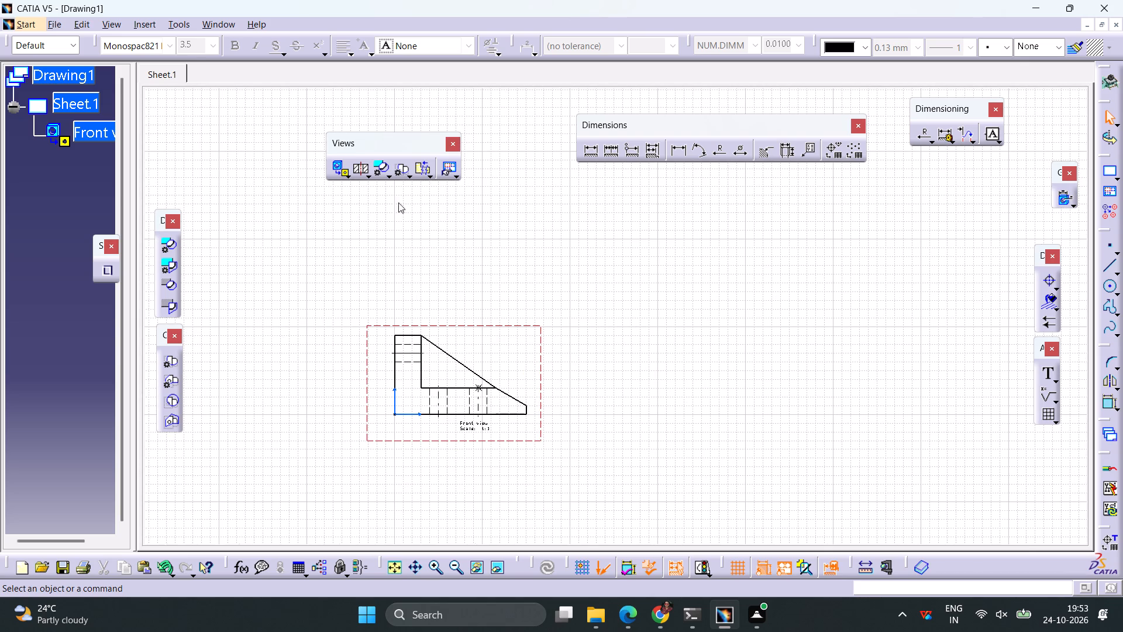
click(337, 167)
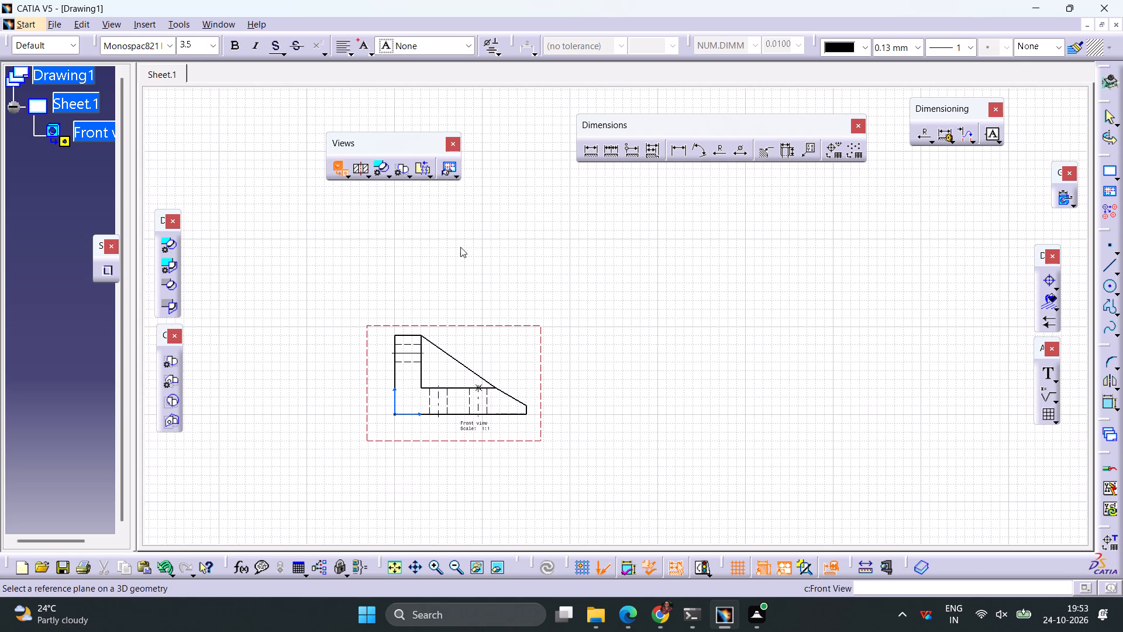
click(215, 22)
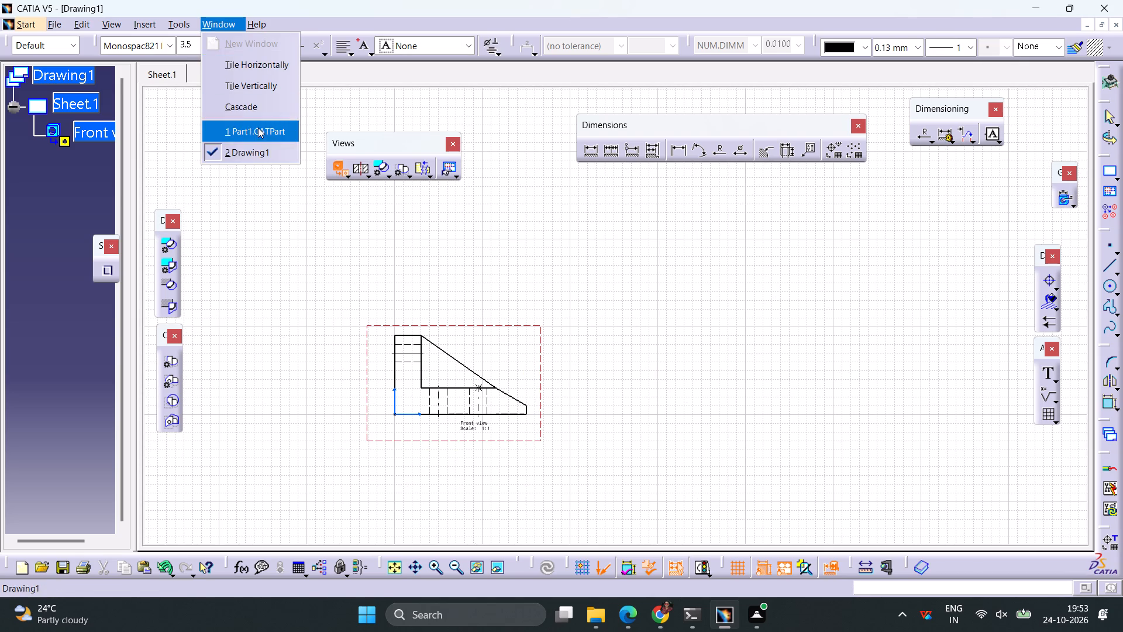
click(258, 128)
click(624, 290)
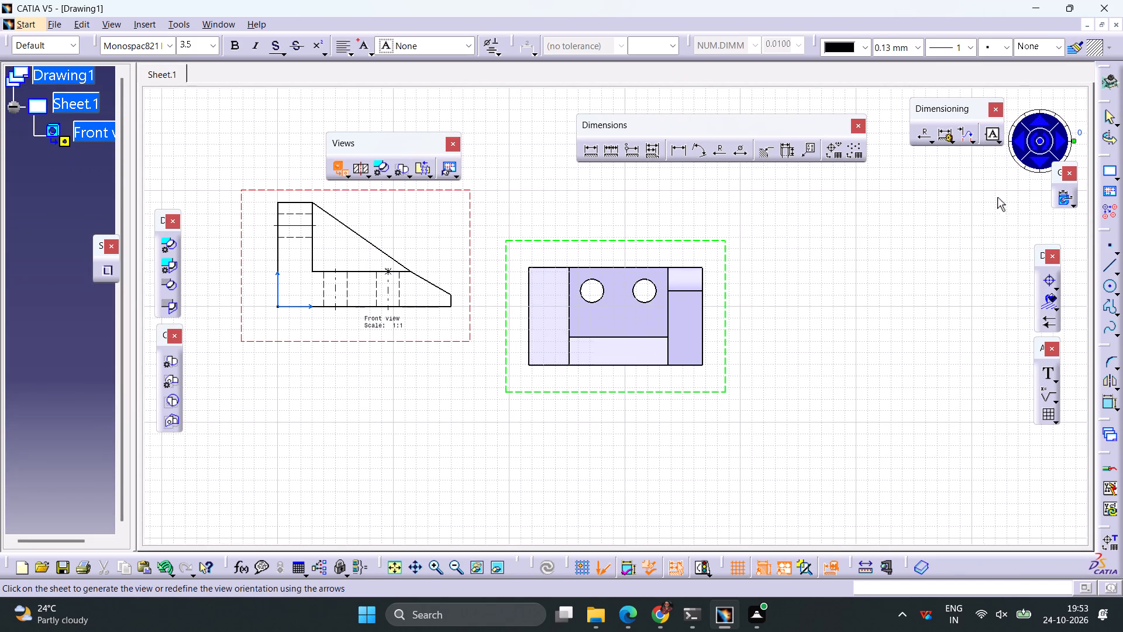
click(1033, 147)
click(1033, 147)
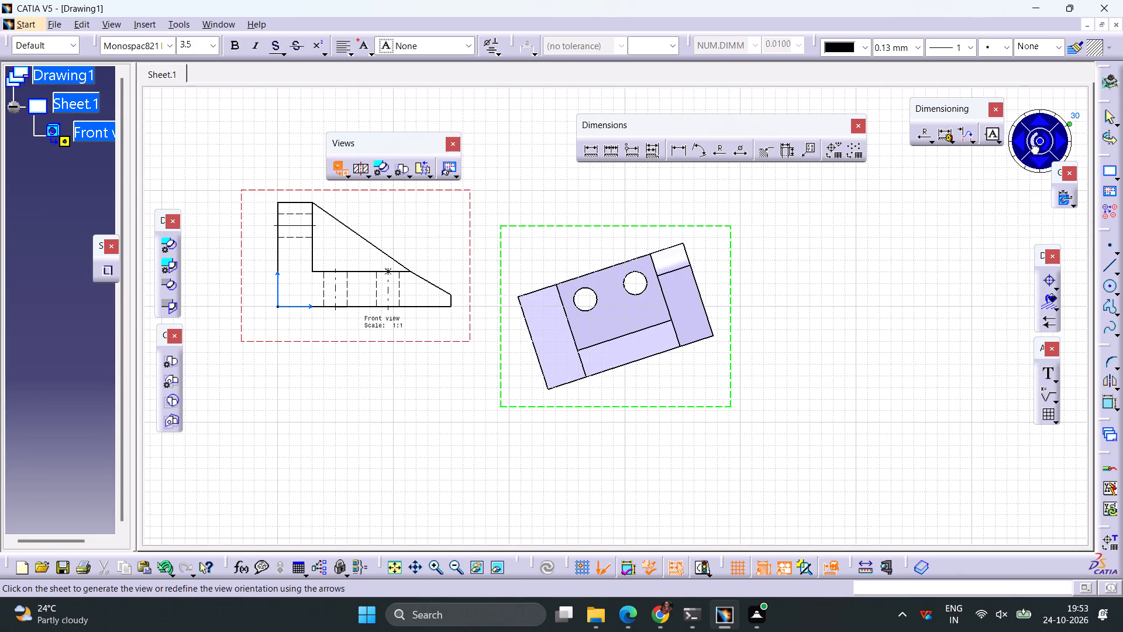
click(1033, 147)
click(1033, 147)
click(1033, 147)
click(1033, 147)
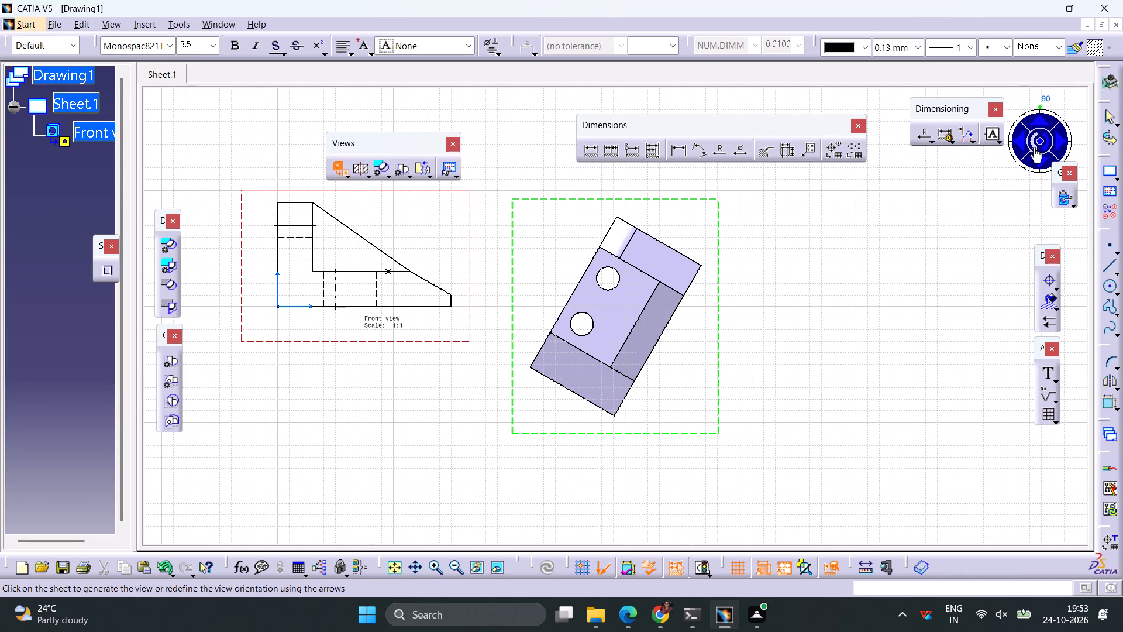
click(1033, 147)
click(1033, 147)
click(1033, 147)
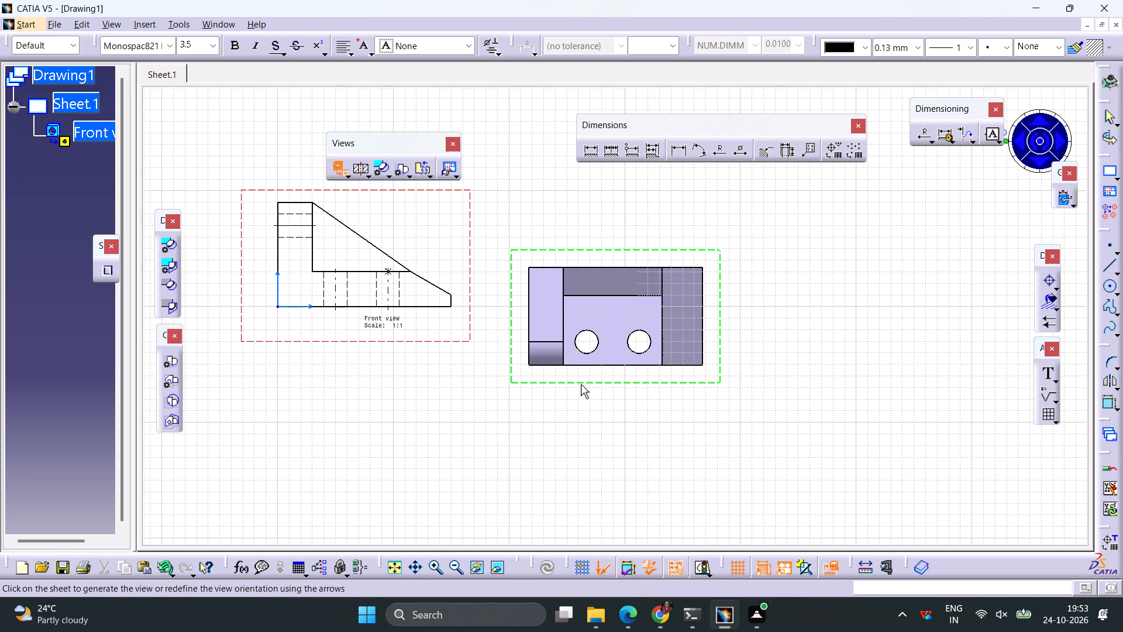
drag(584, 383, 322, 163)
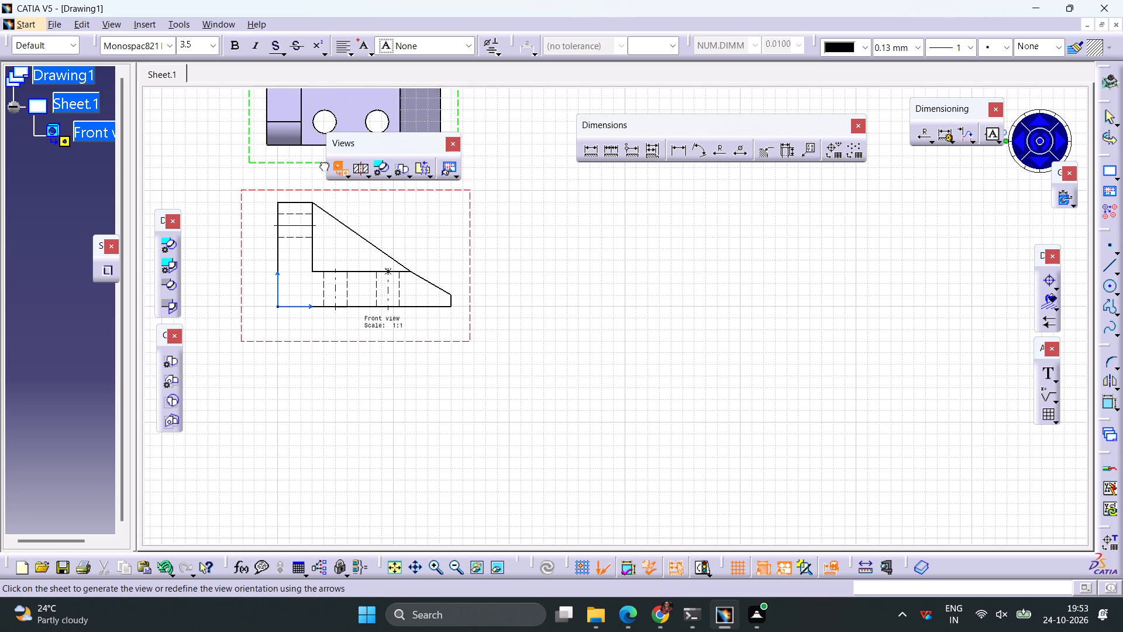
drag(322, 163, 315, 160)
middle_drag(514, 277, 690, 448)
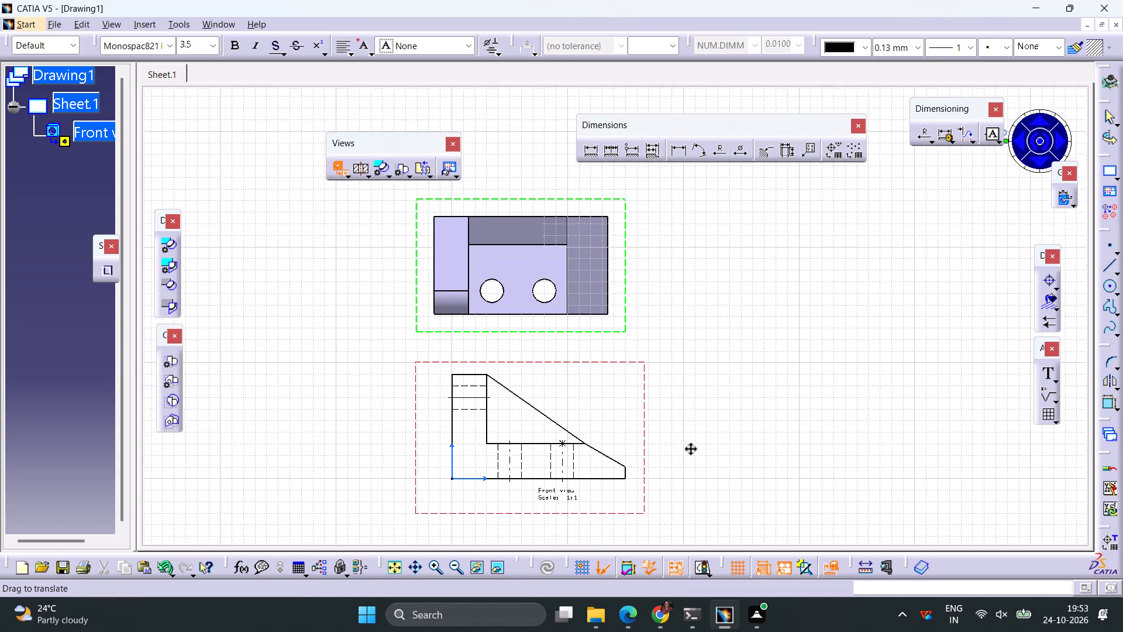
middle_drag(690, 448, 690, 448)
click(681, 355)
Turn on hidden lines, center lines and axis for the upper view with the two holes.
right_click(630, 283)
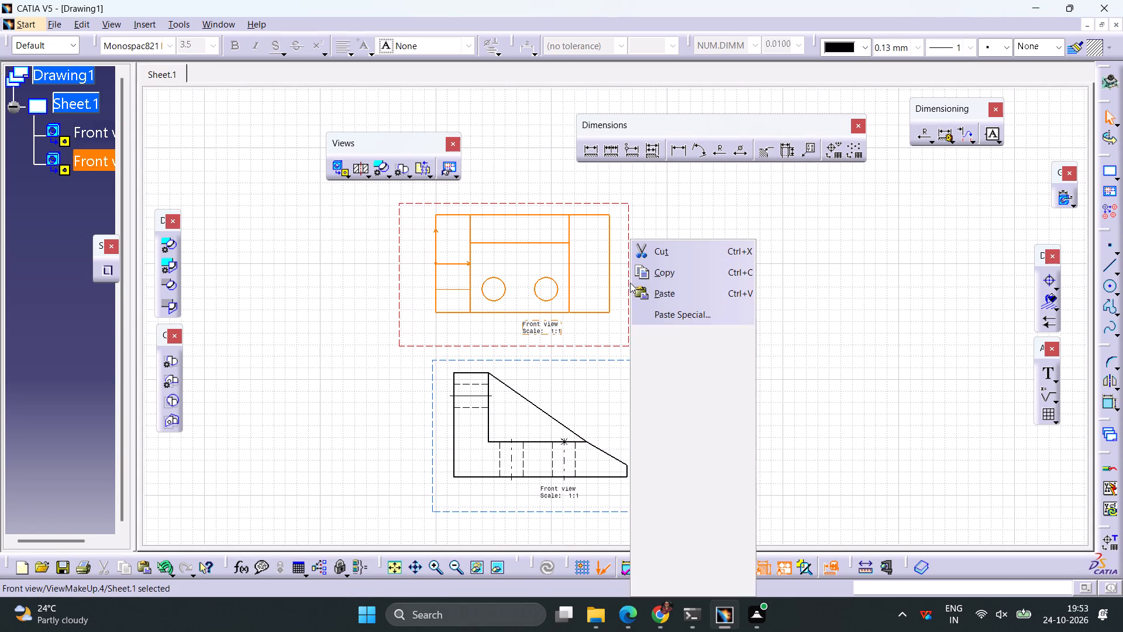
click(671, 521)
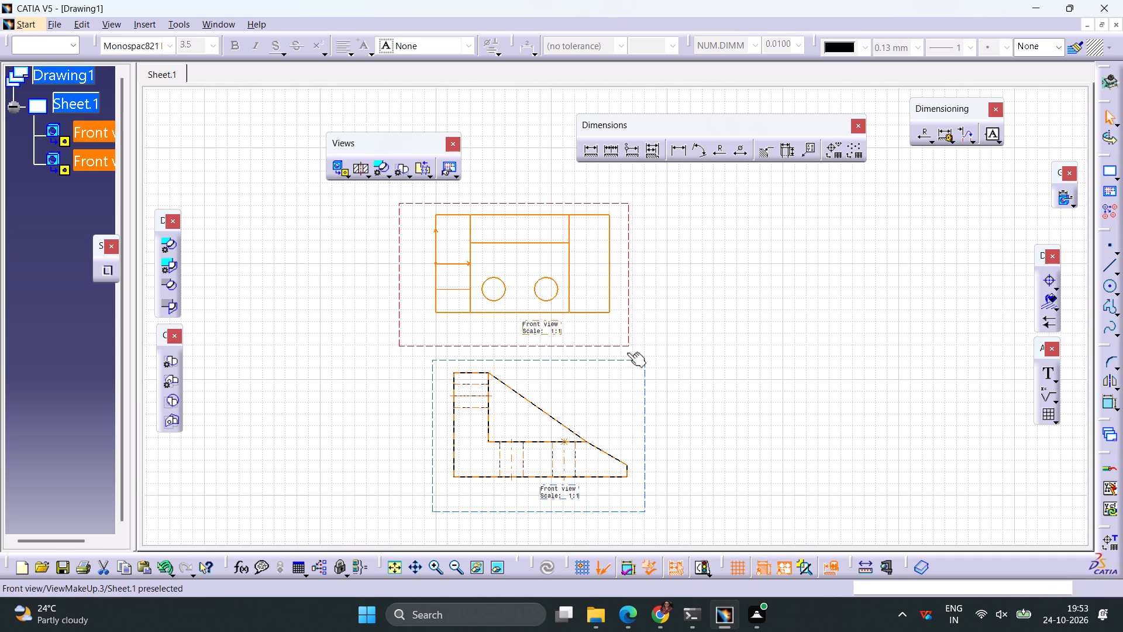
right_click(628, 288)
click(669, 330)
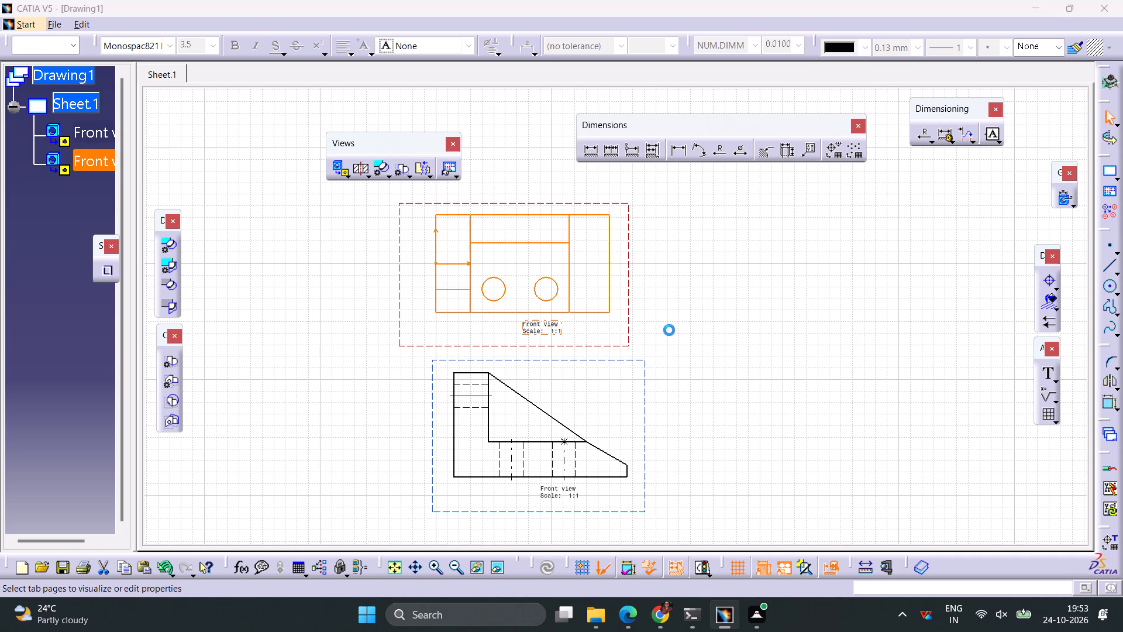
click(783, 313)
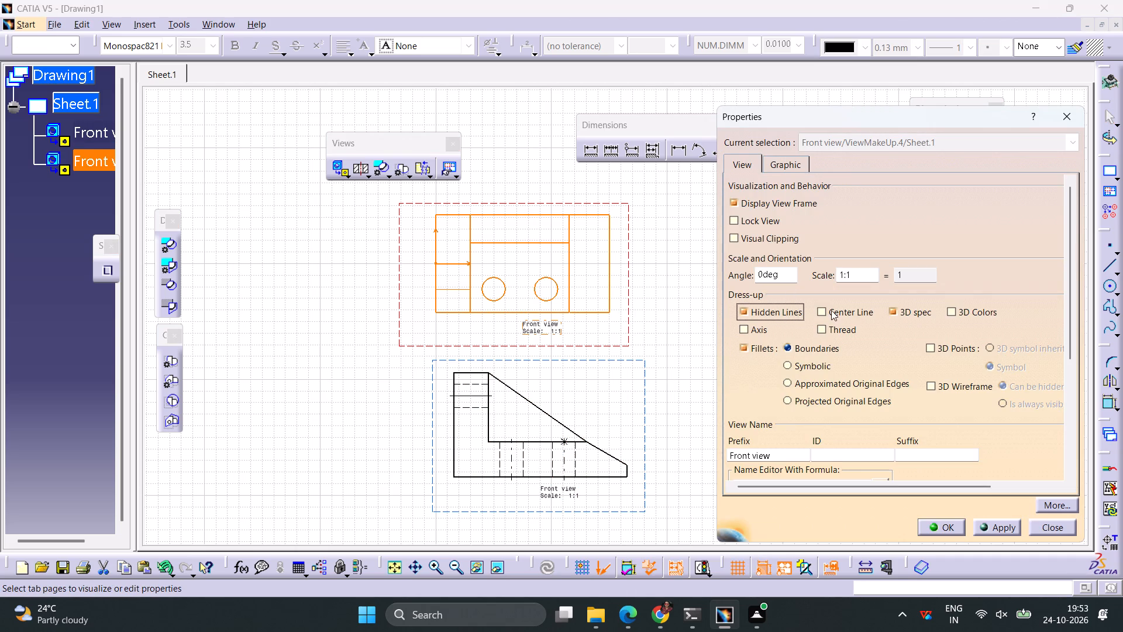
click(831, 310)
click(764, 325)
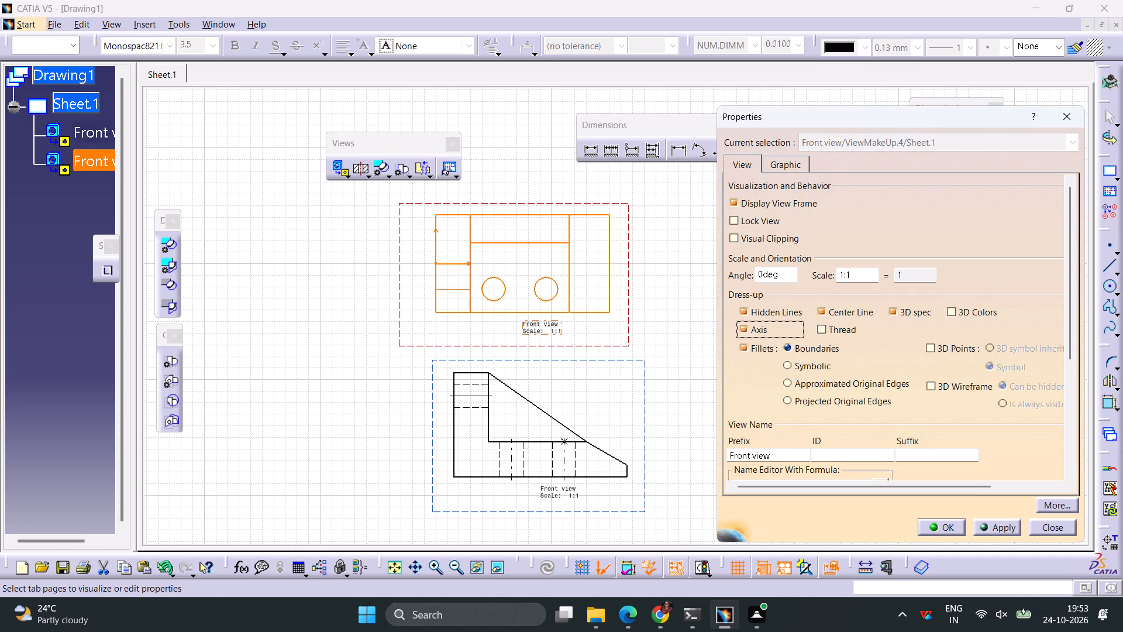
click(992, 525)
click(955, 525)
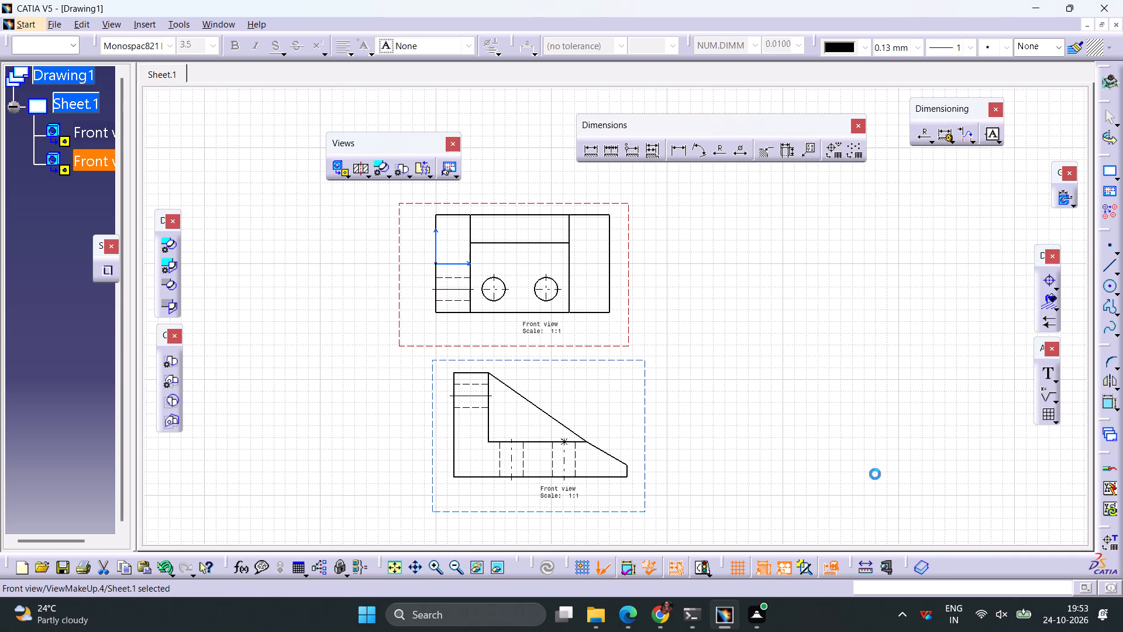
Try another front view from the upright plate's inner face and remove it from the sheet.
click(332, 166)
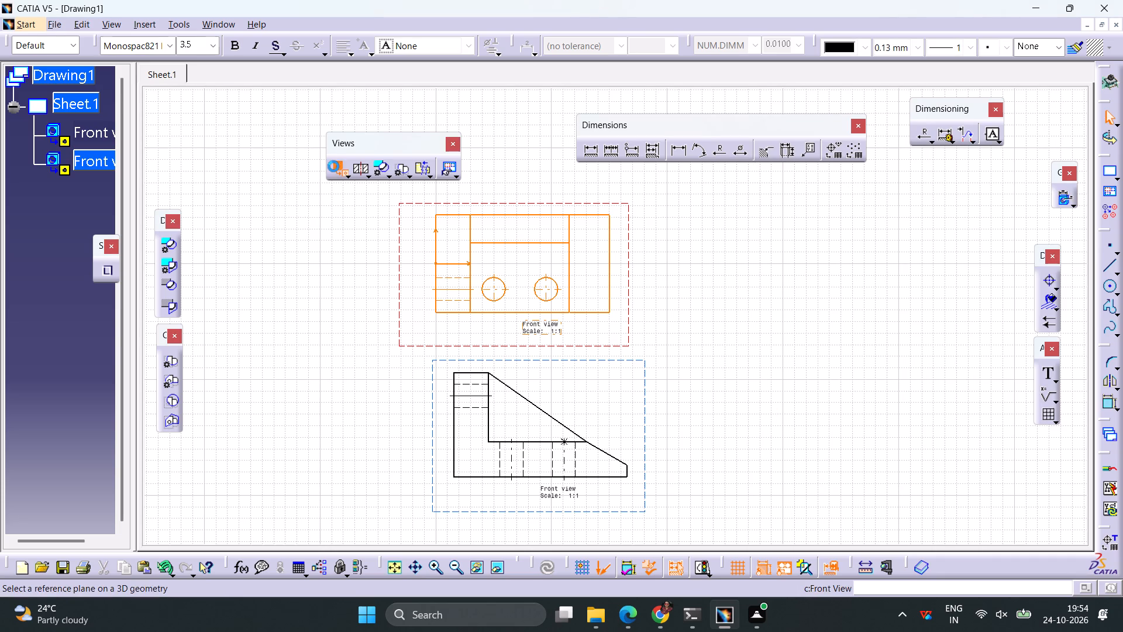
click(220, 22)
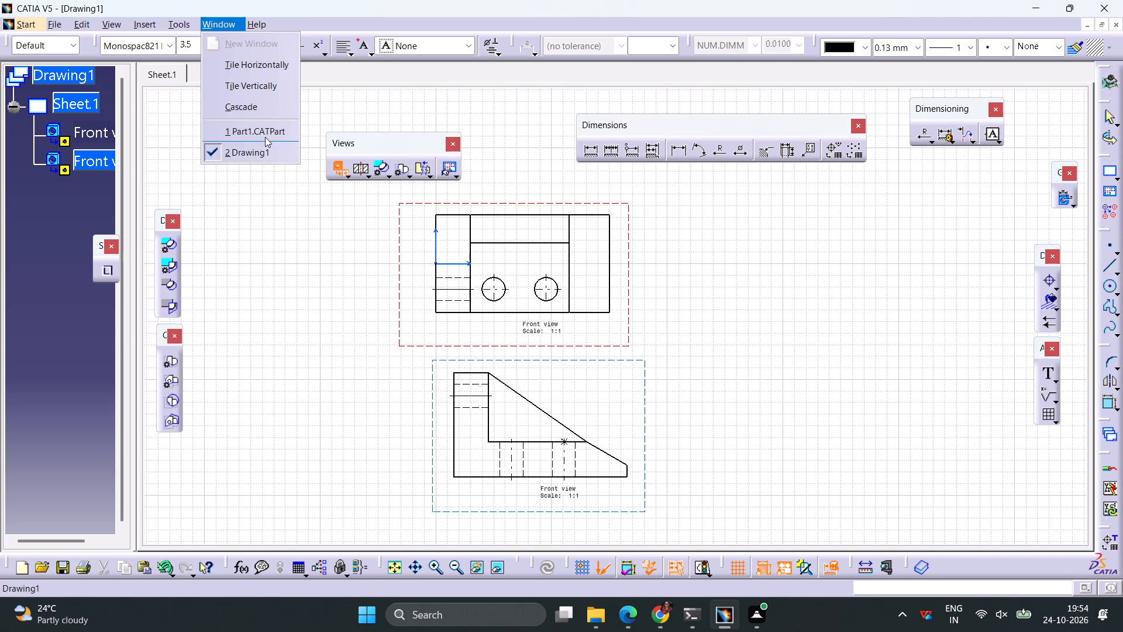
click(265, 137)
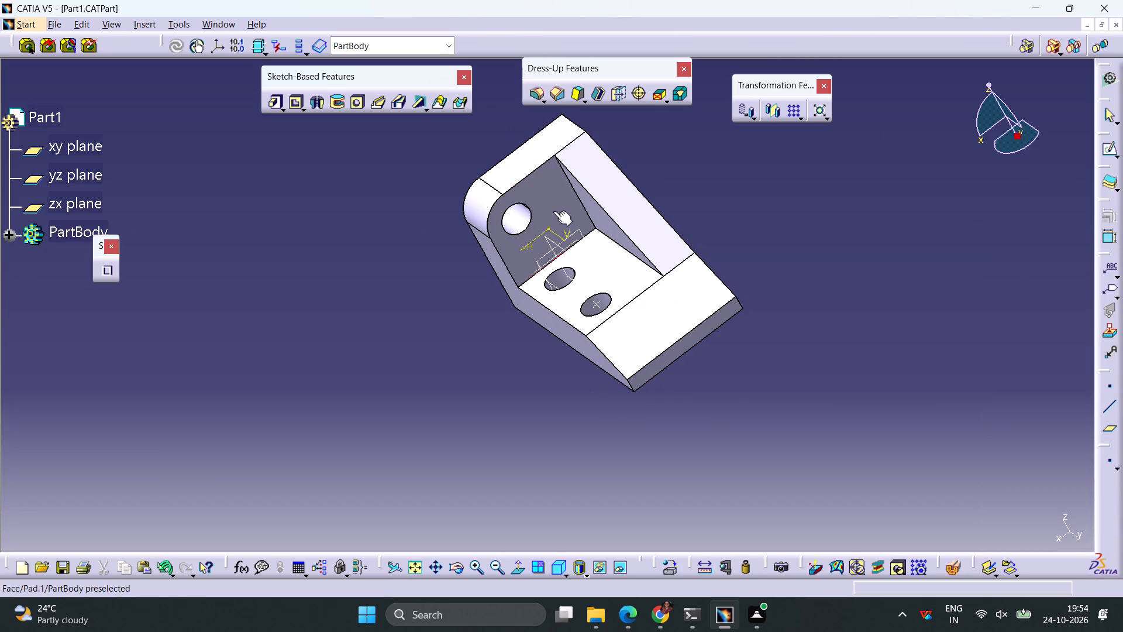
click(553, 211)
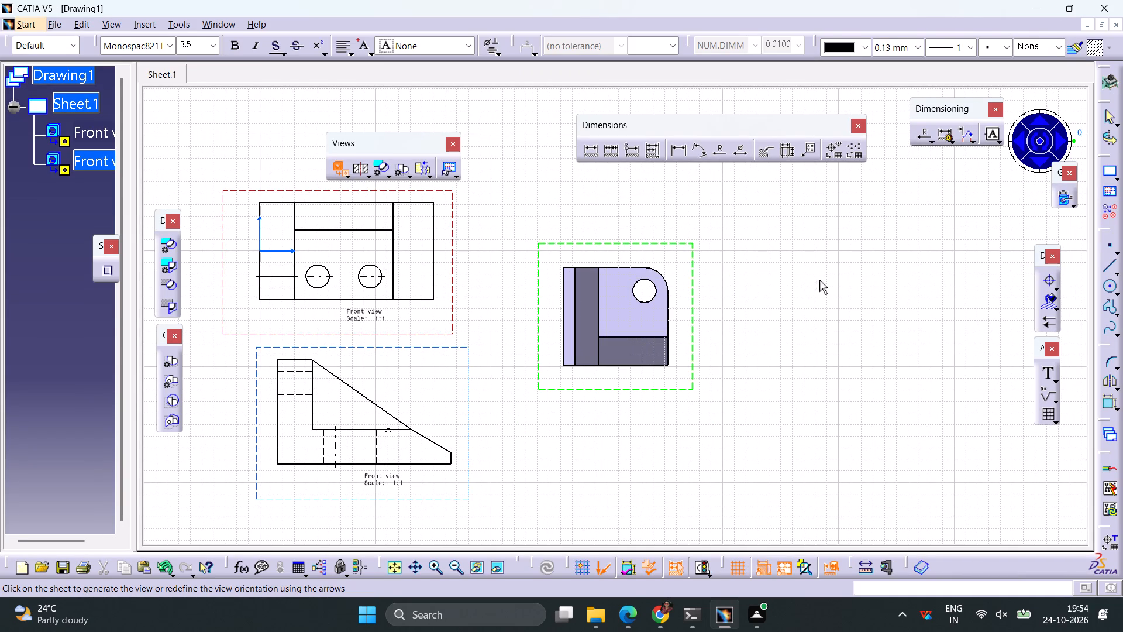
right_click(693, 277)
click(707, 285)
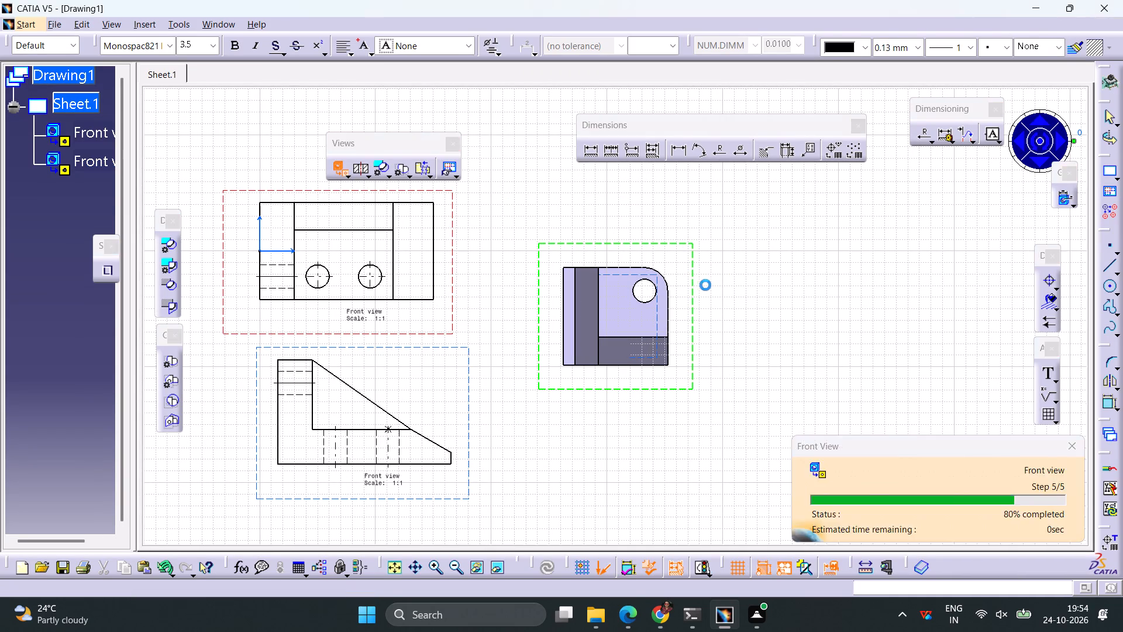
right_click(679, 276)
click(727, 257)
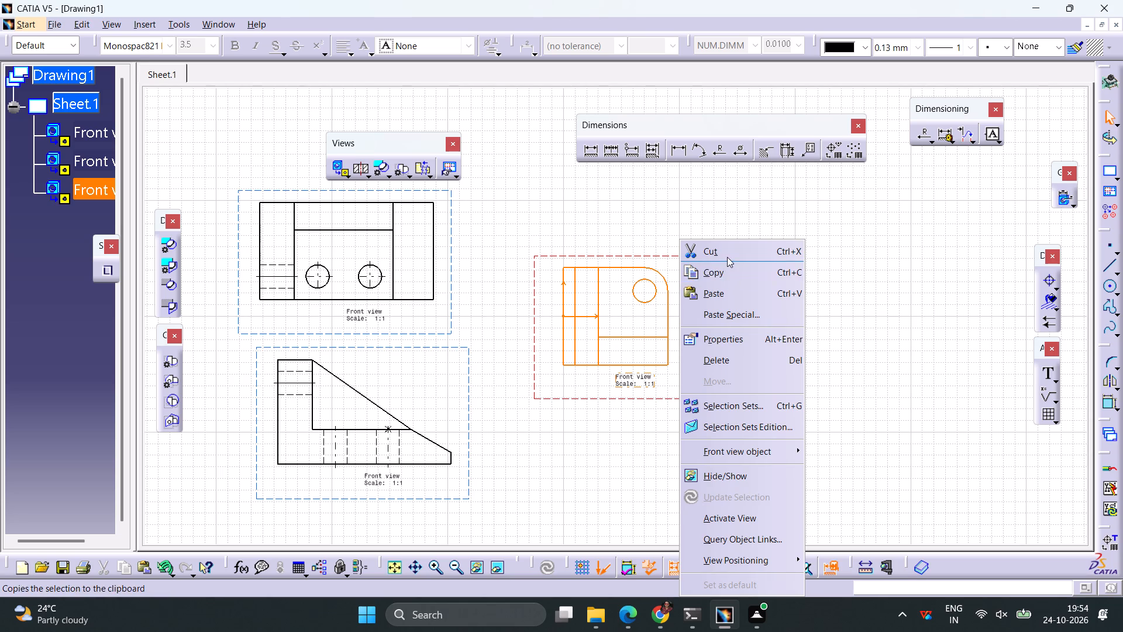
Activate the lower L-shaped front view and place a projected right view beside it.
right_click(469, 366)
click(539, 294)
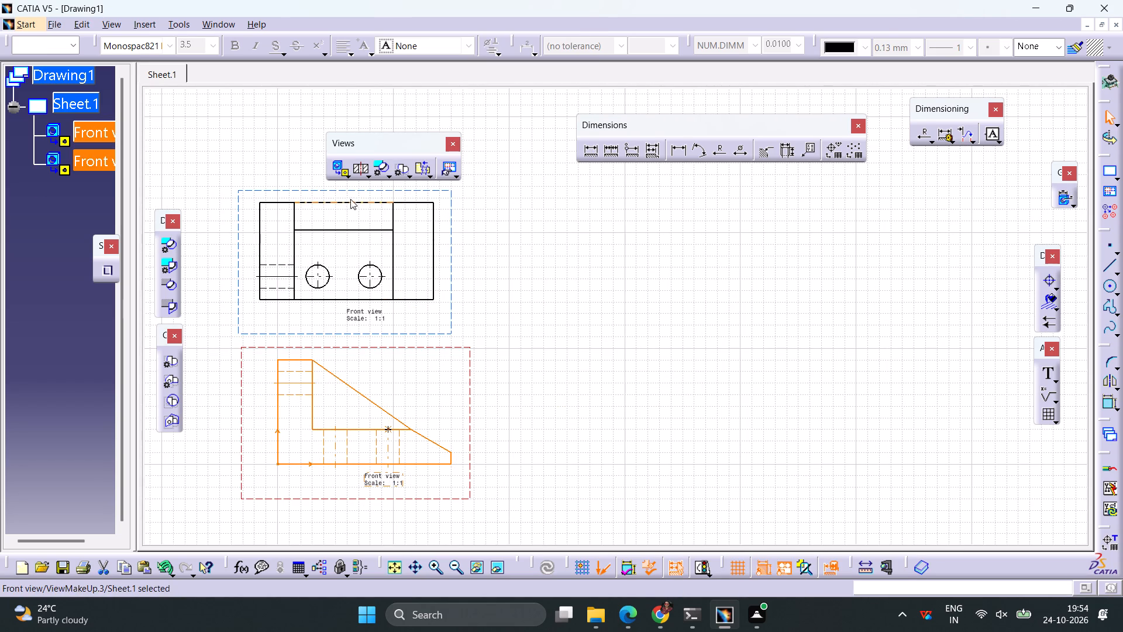
click(350, 174)
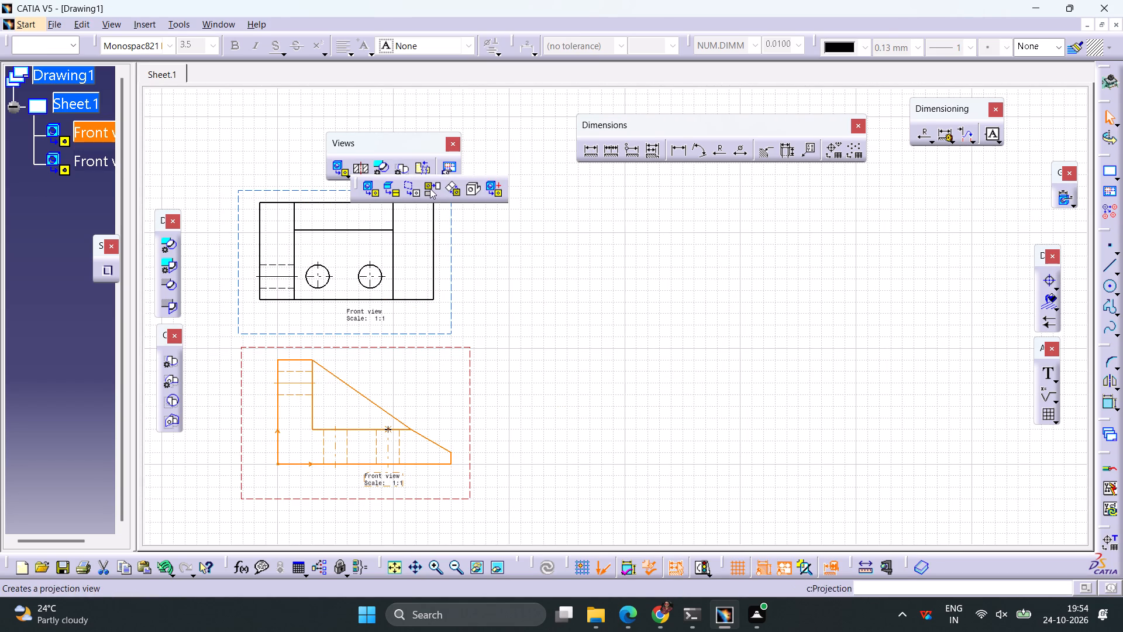
click(430, 188)
click(605, 430)
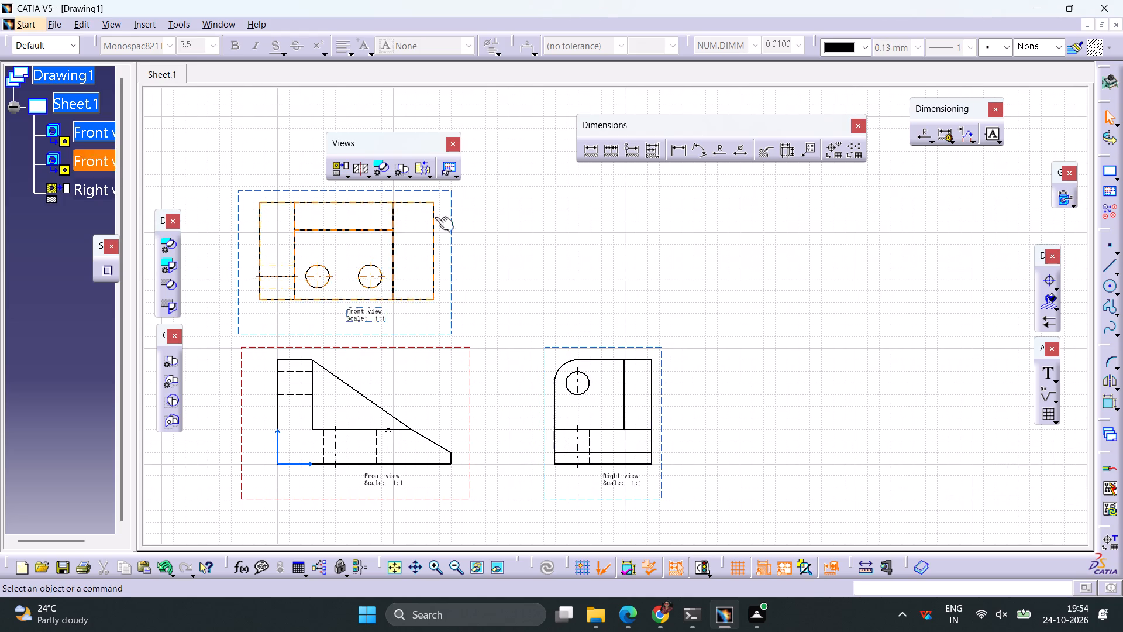
Create an isometric view of Part1 from the 3D model's slanted orientation and place it above the right view.
click(349, 175)
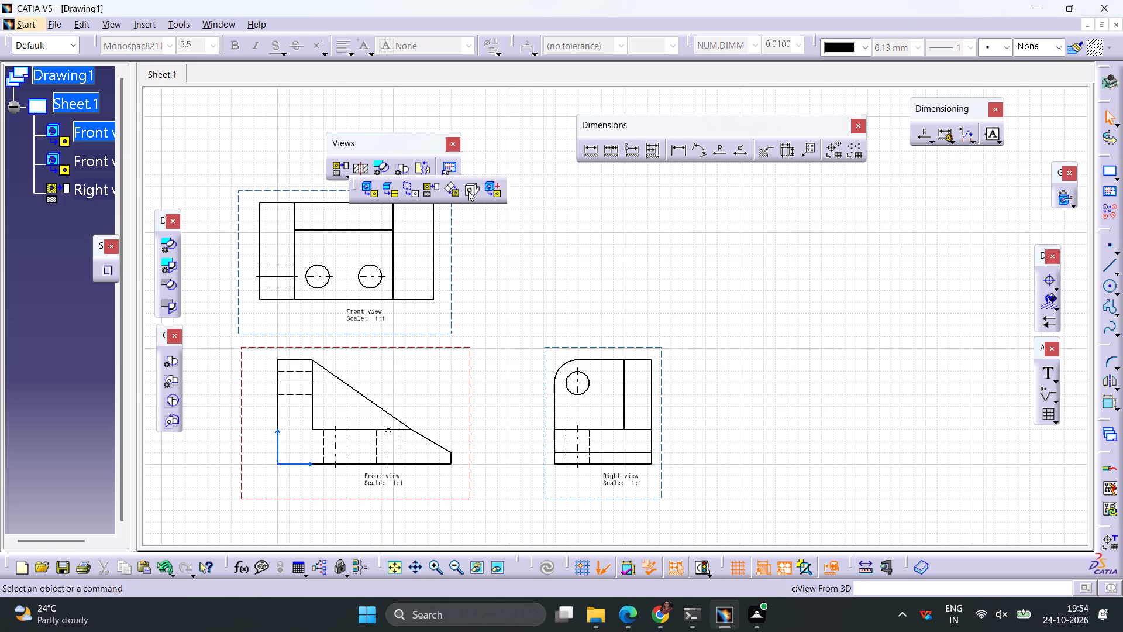
click(468, 191)
click(225, 18)
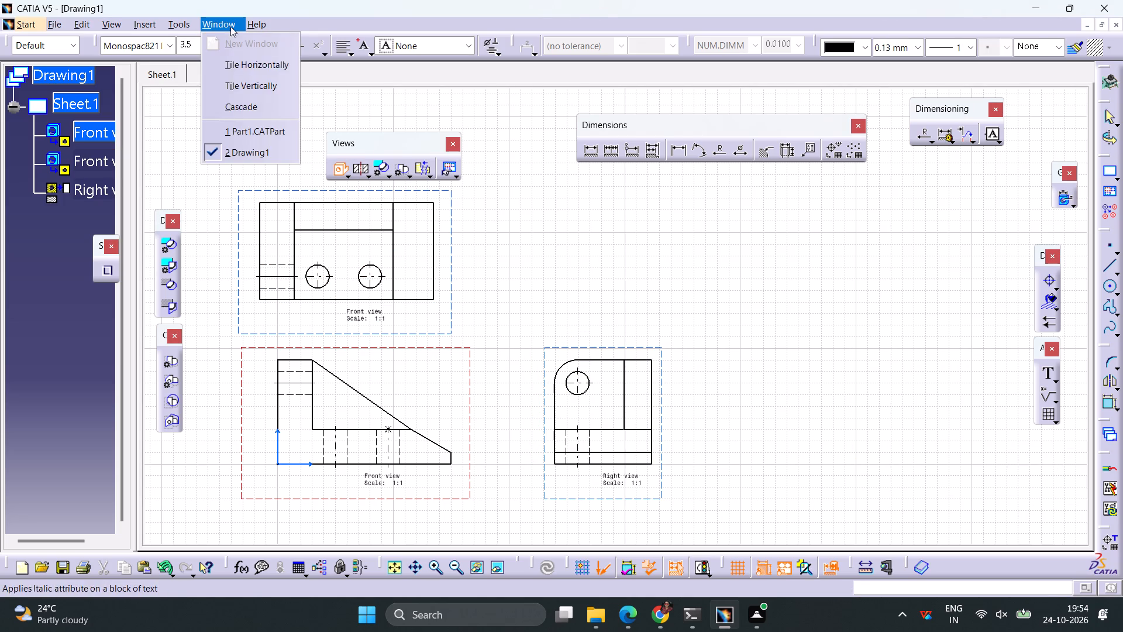
click(253, 135)
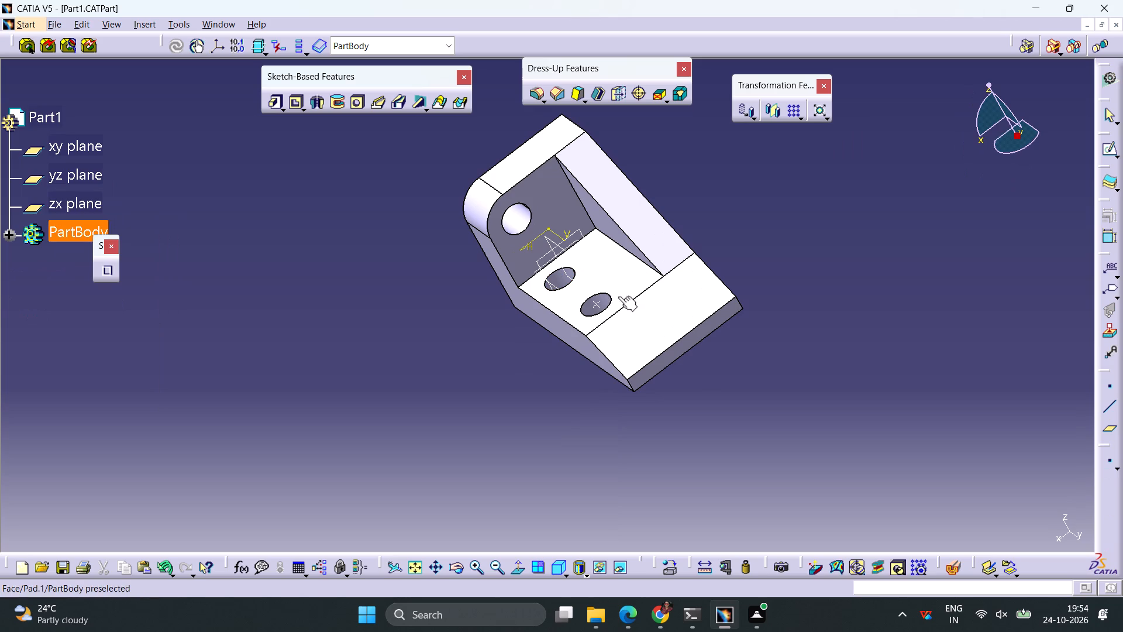
click(622, 283)
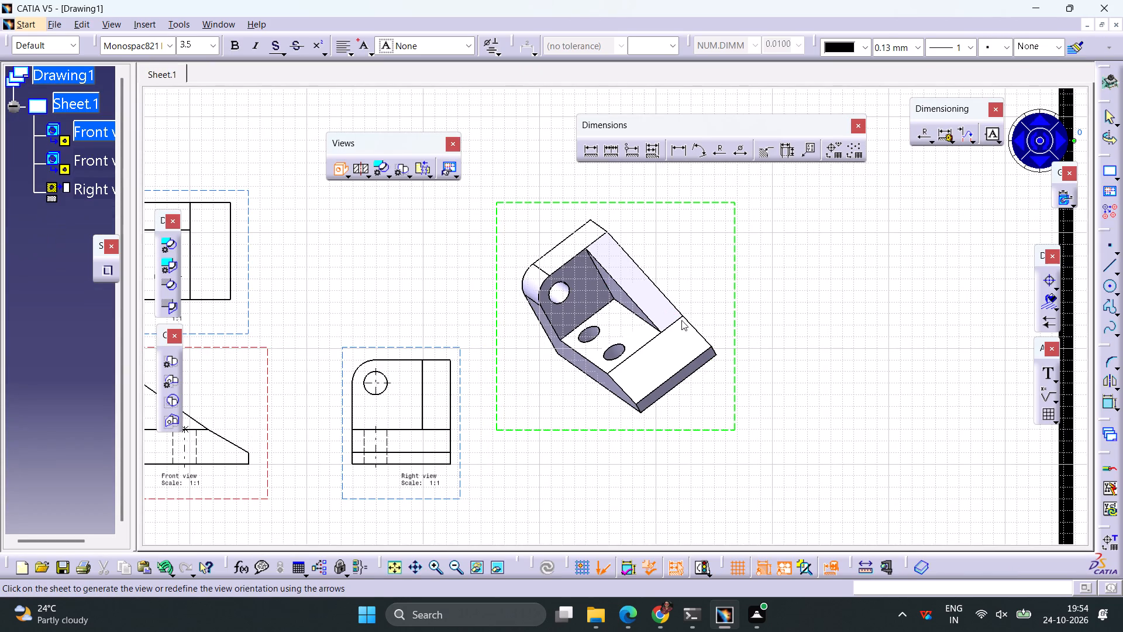
ctrl+middle_drag(784, 320, 777, 349)
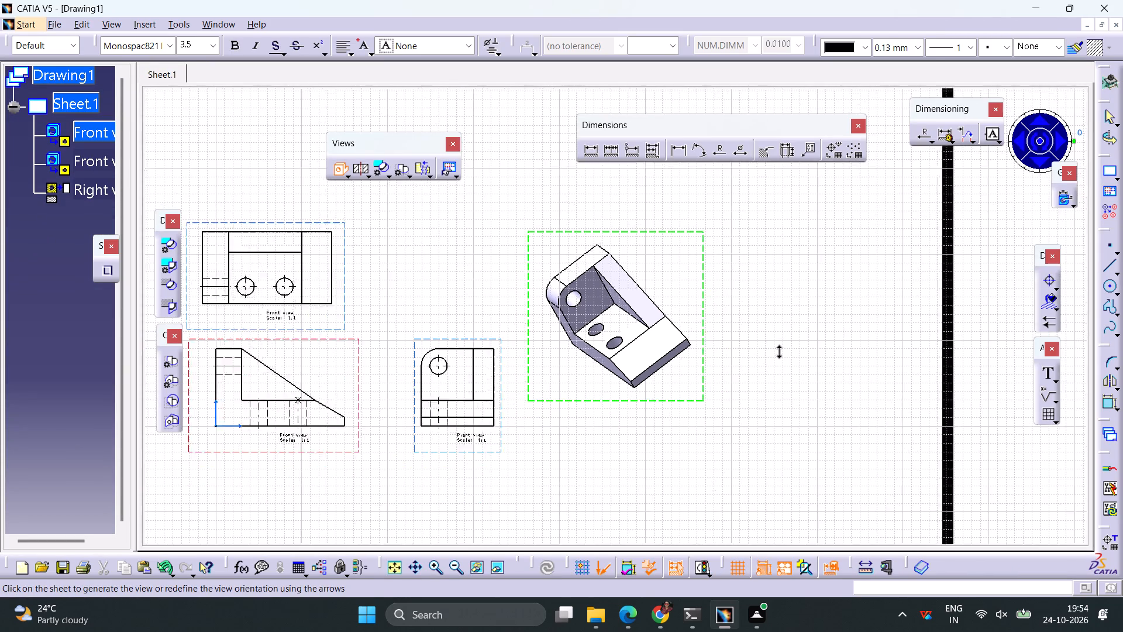
ctrl+middle_drag(777, 349, 773, 358)
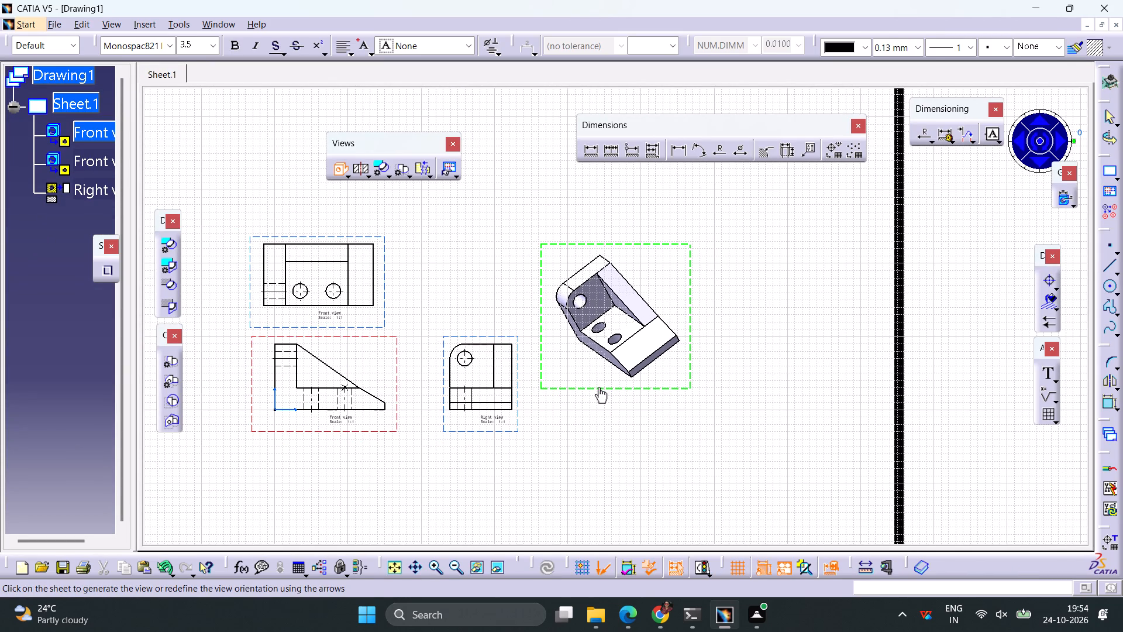
drag(598, 387, 482, 297)
click(596, 336)
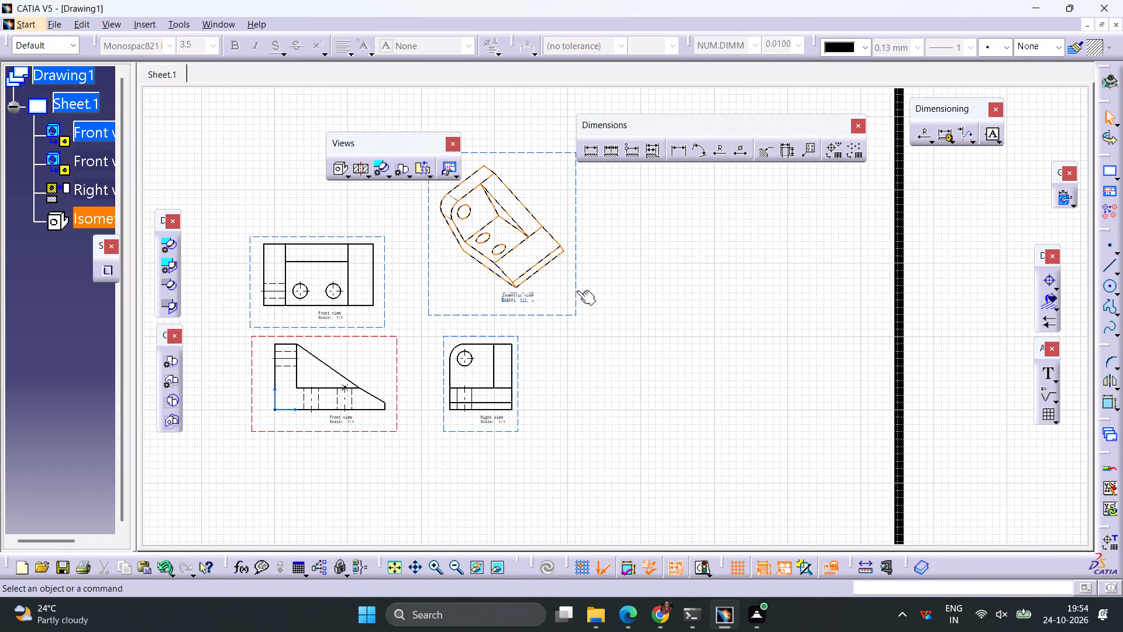
Activate the isometric view and set its view generation mode to Raster with a shaded display.
right_click(577, 270)
click(642, 510)
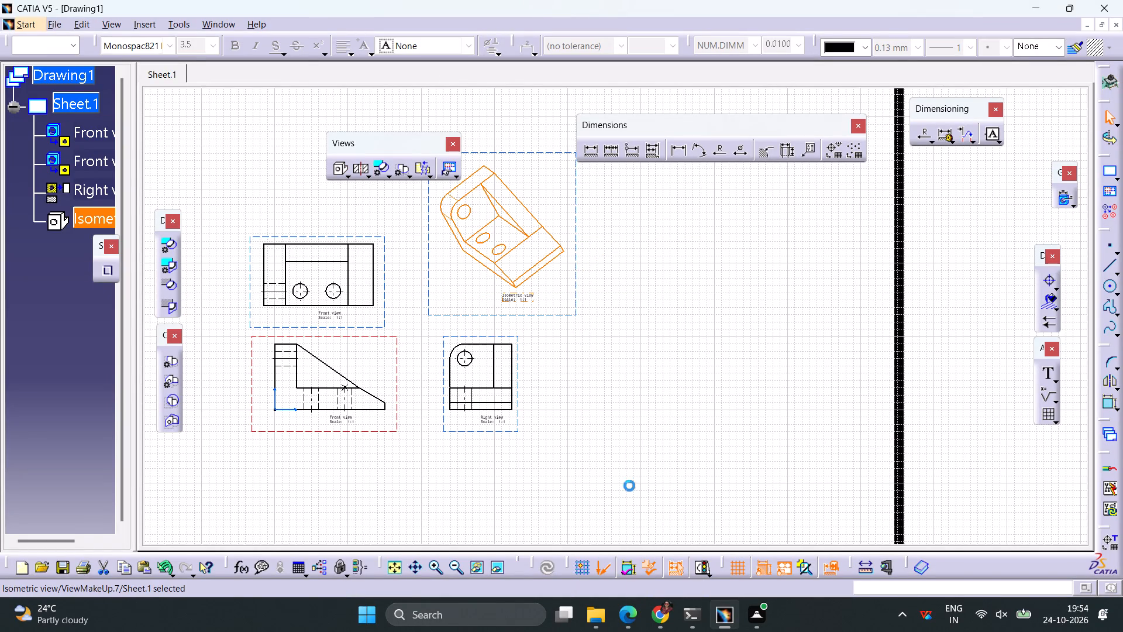
right_click(577, 283)
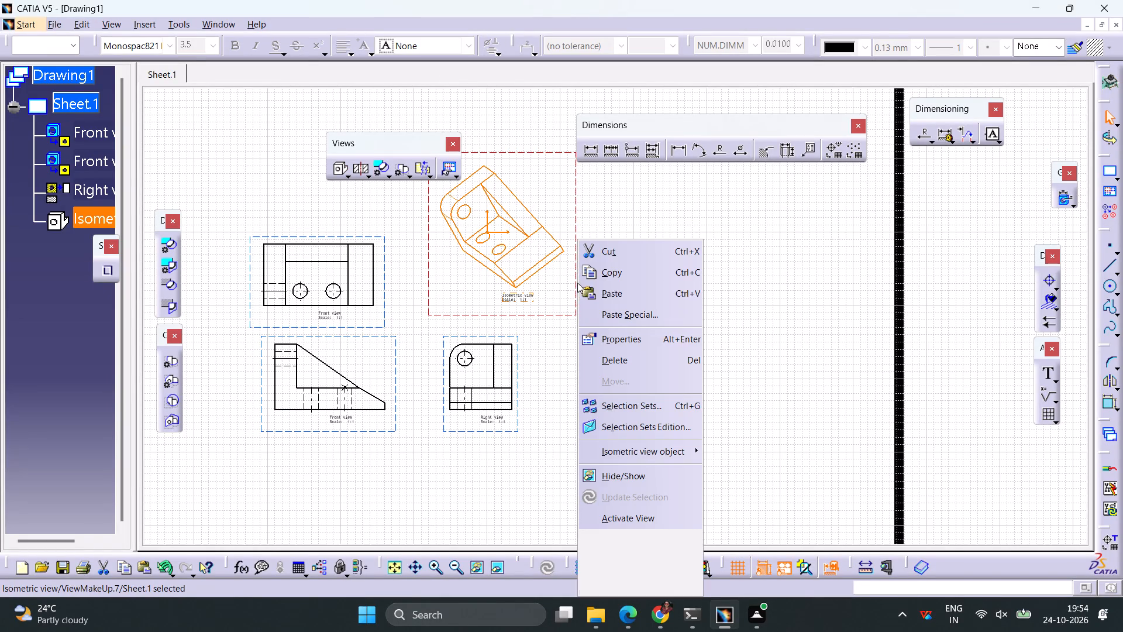
click(629, 339)
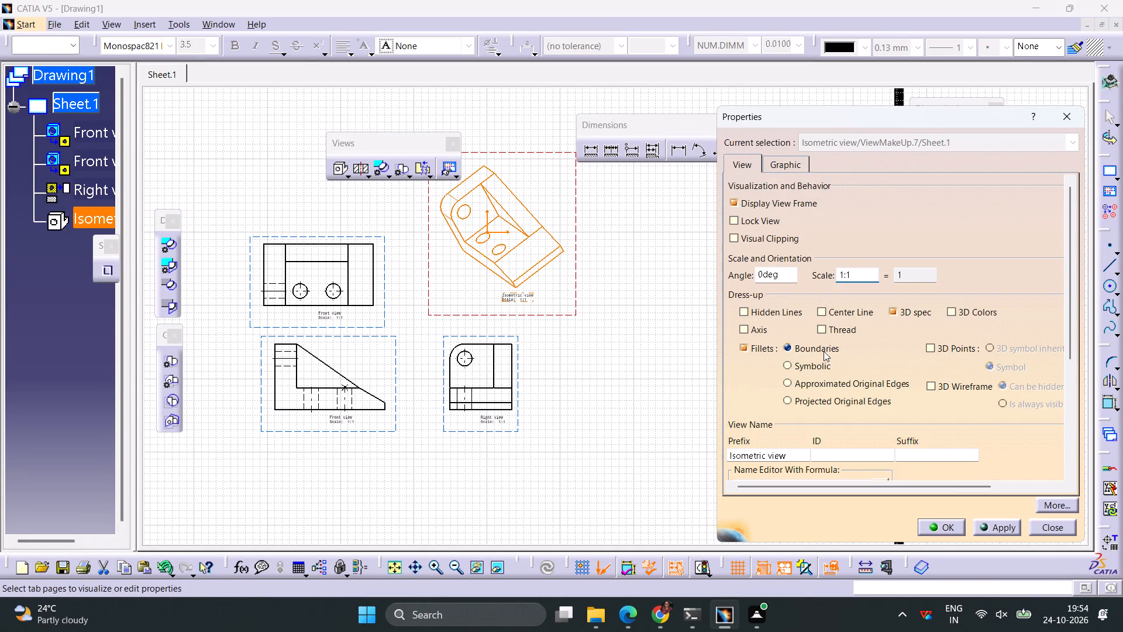
scroll(892, 430, down, 11)
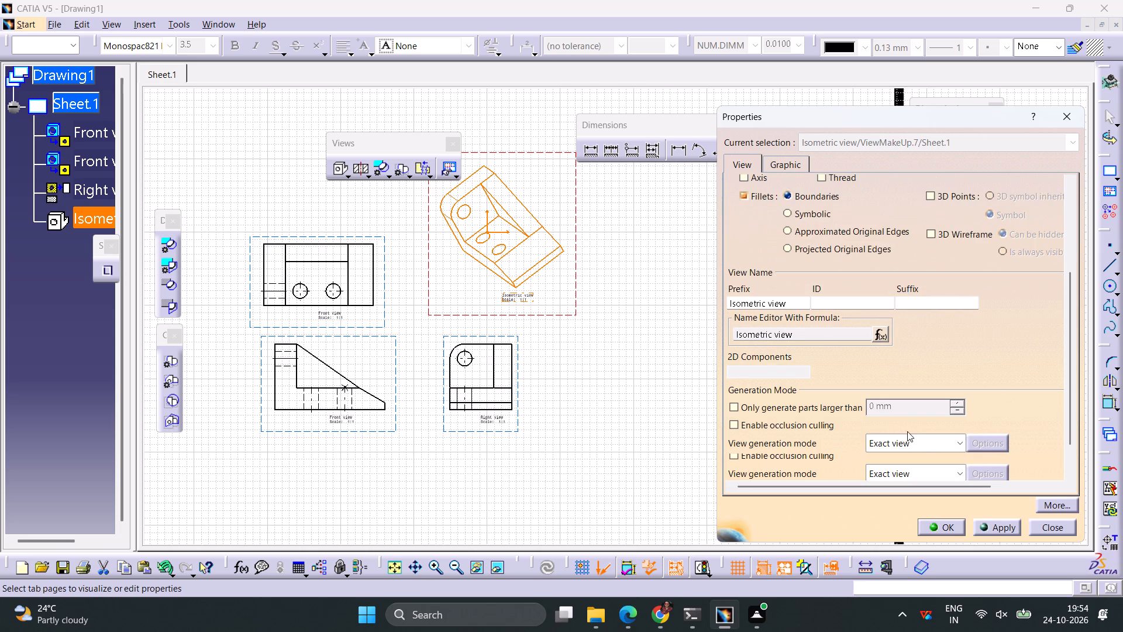
click(924, 444)
click(893, 502)
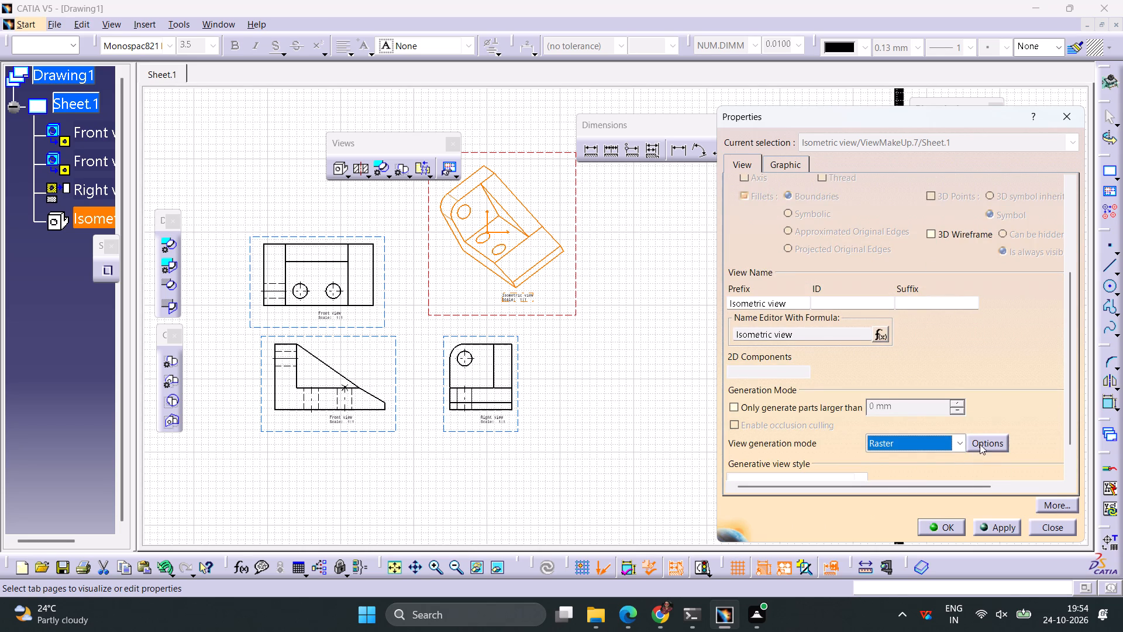
click(980, 444)
click(946, 422)
click(916, 465)
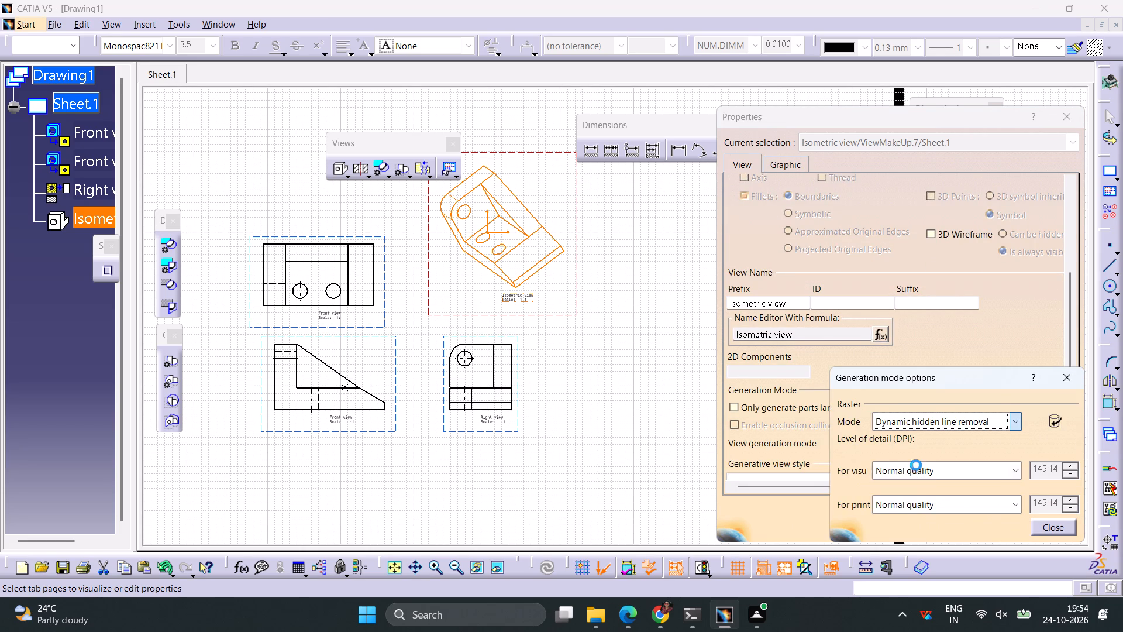
click(1054, 523)
click(998, 528)
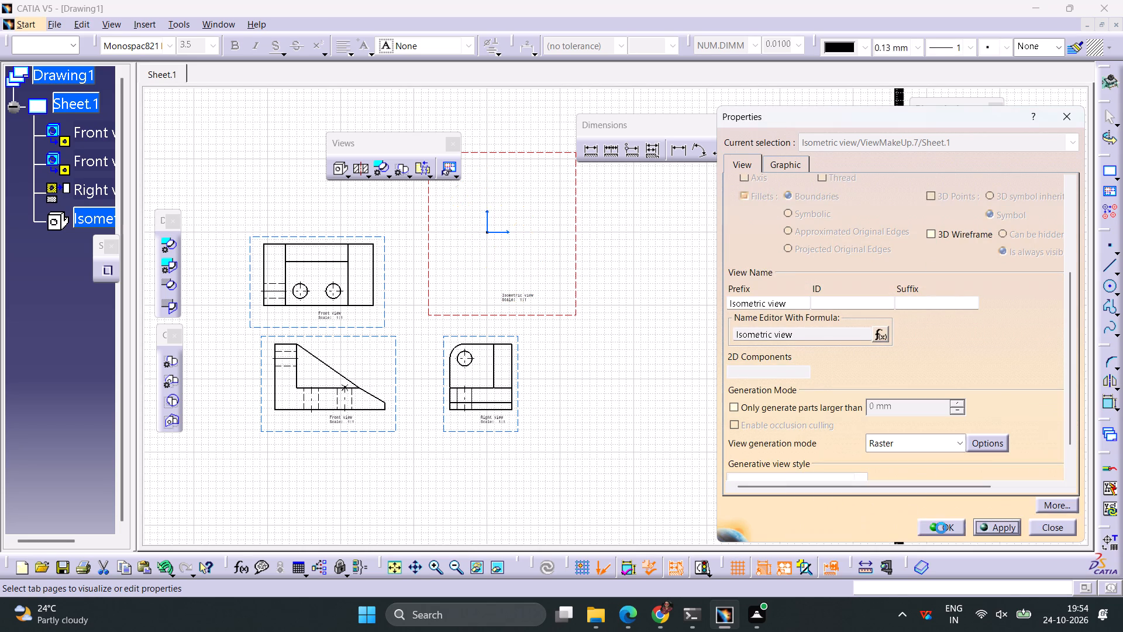
click(941, 528)
click(703, 358)
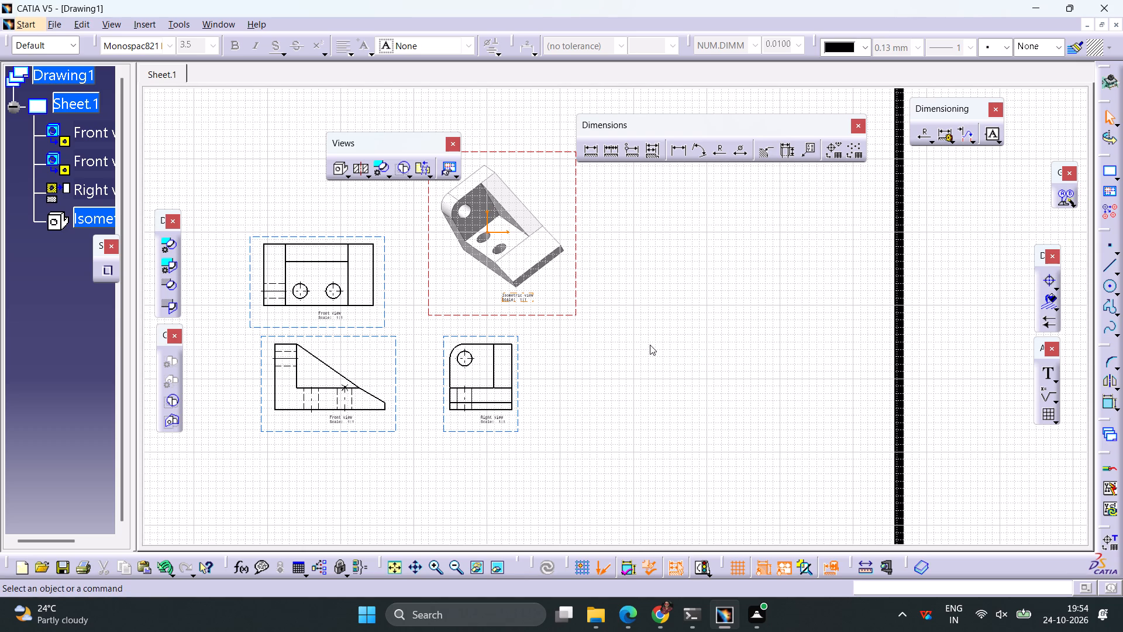
Dimension the outer vertical edge and the rib thickness in the upper front view with the two holes.
click(587, 156)
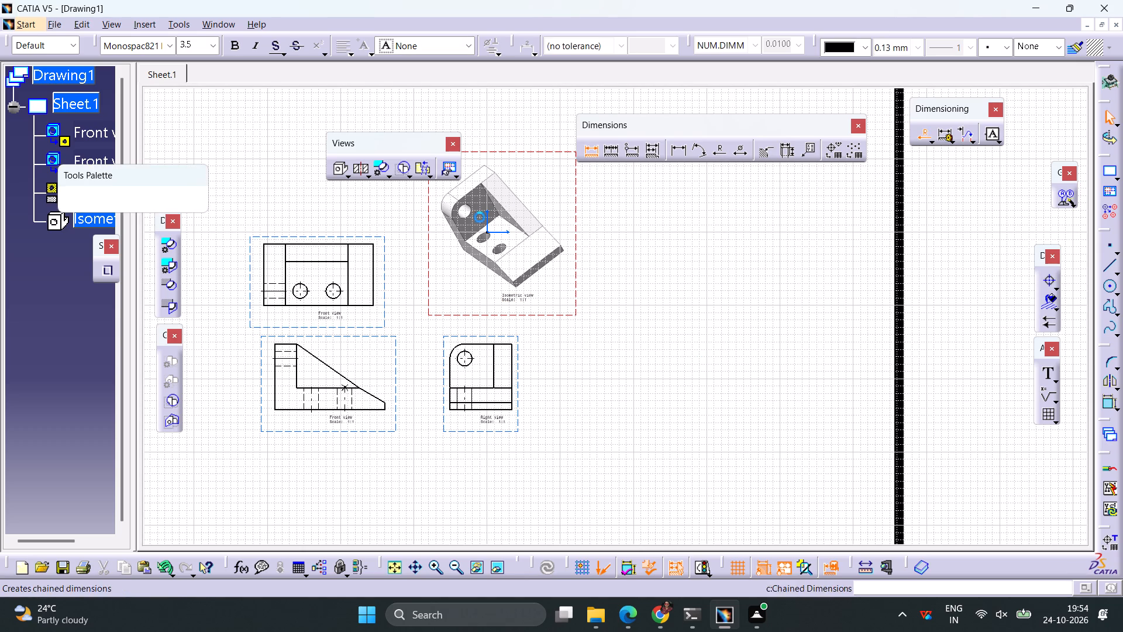
click(373, 267)
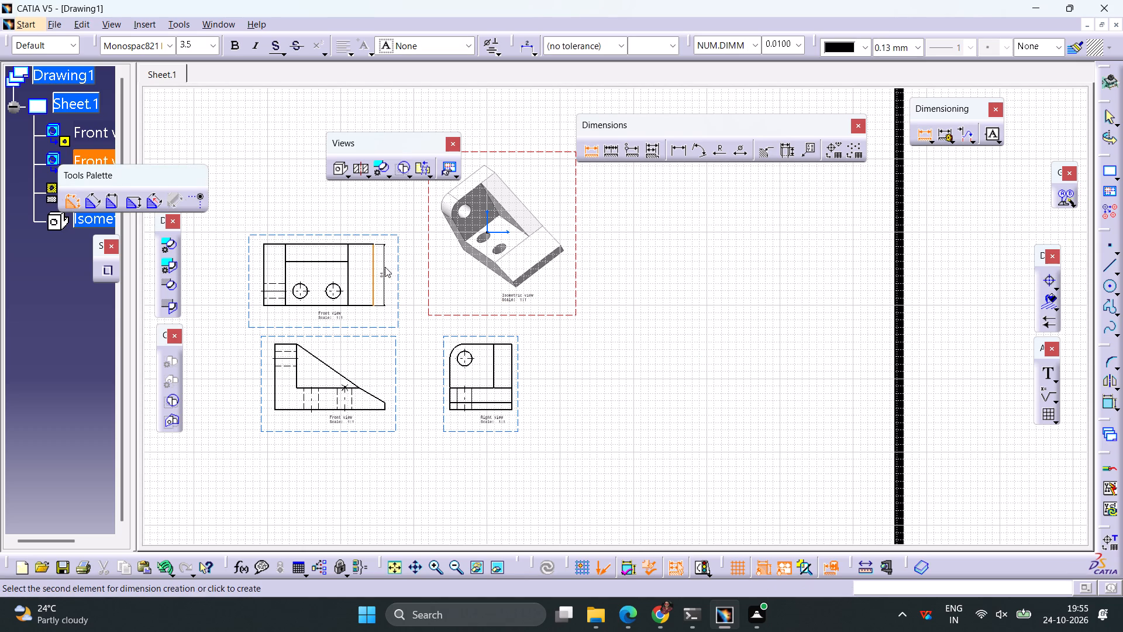
click(385, 267)
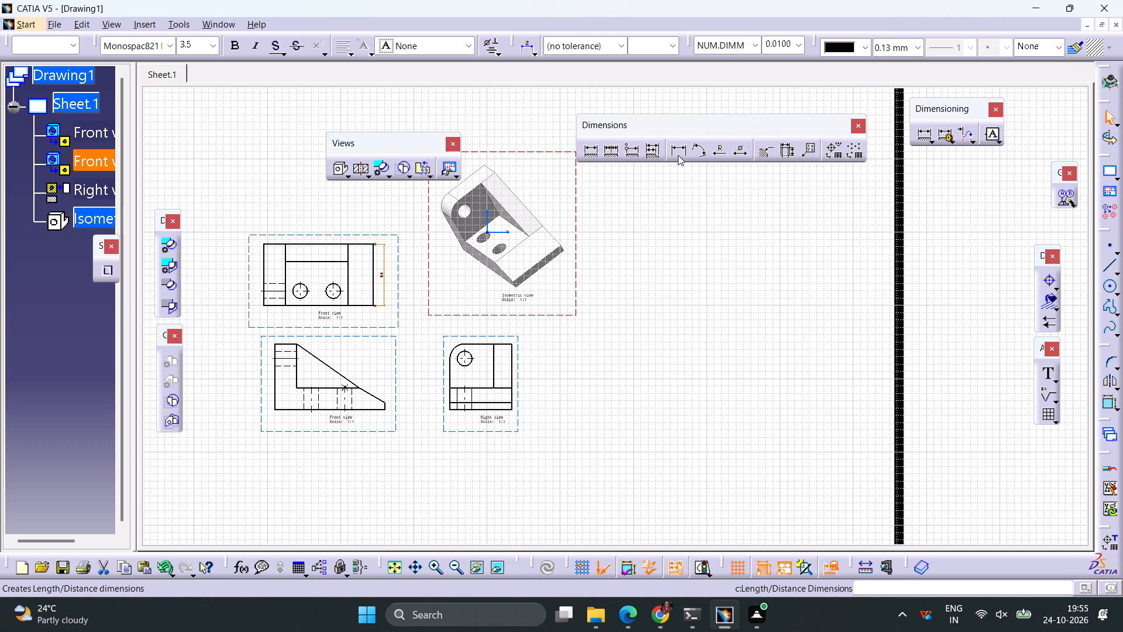
click(677, 155)
click(349, 253)
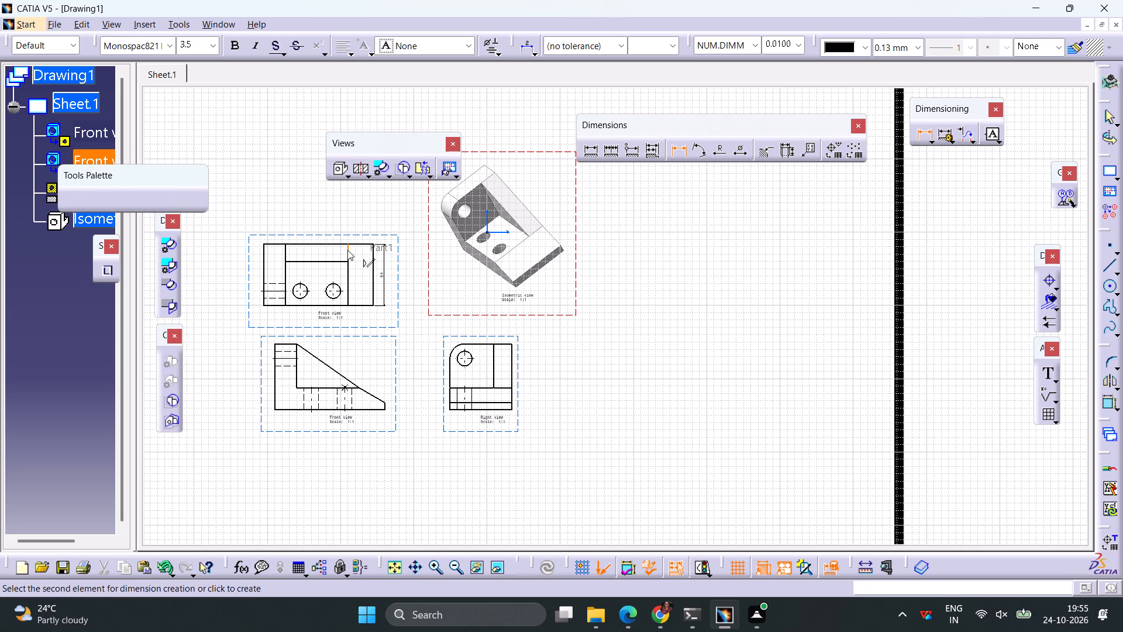
click(341, 229)
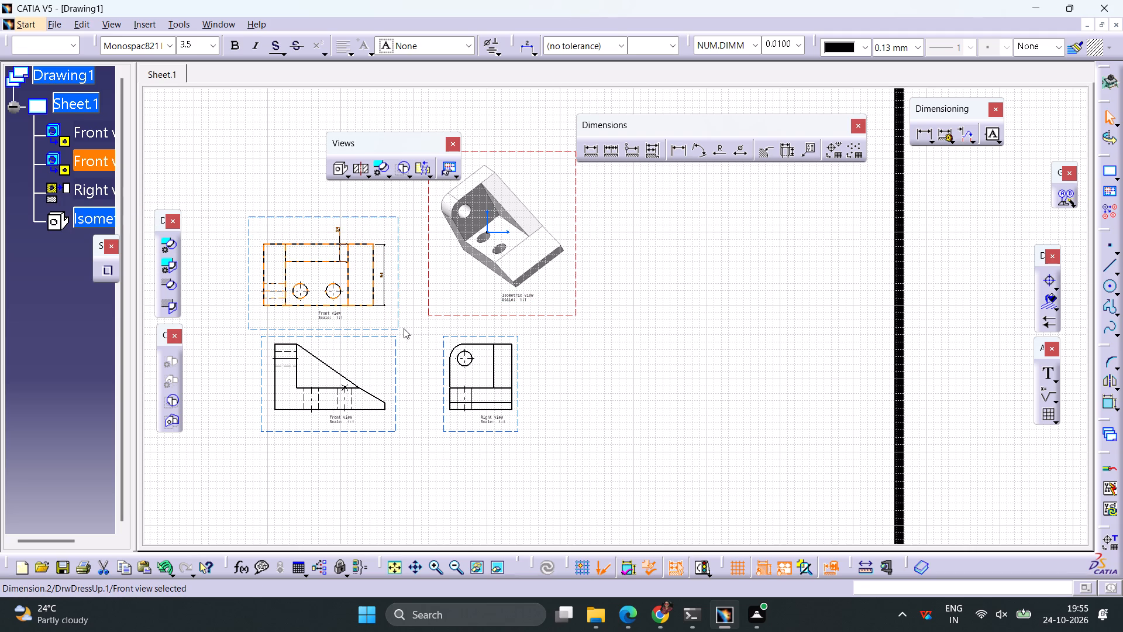
Dimension the height of the short vertical edge at the sloped end of the lower L-shaped front view.
middle_drag(404, 328, 551, 312)
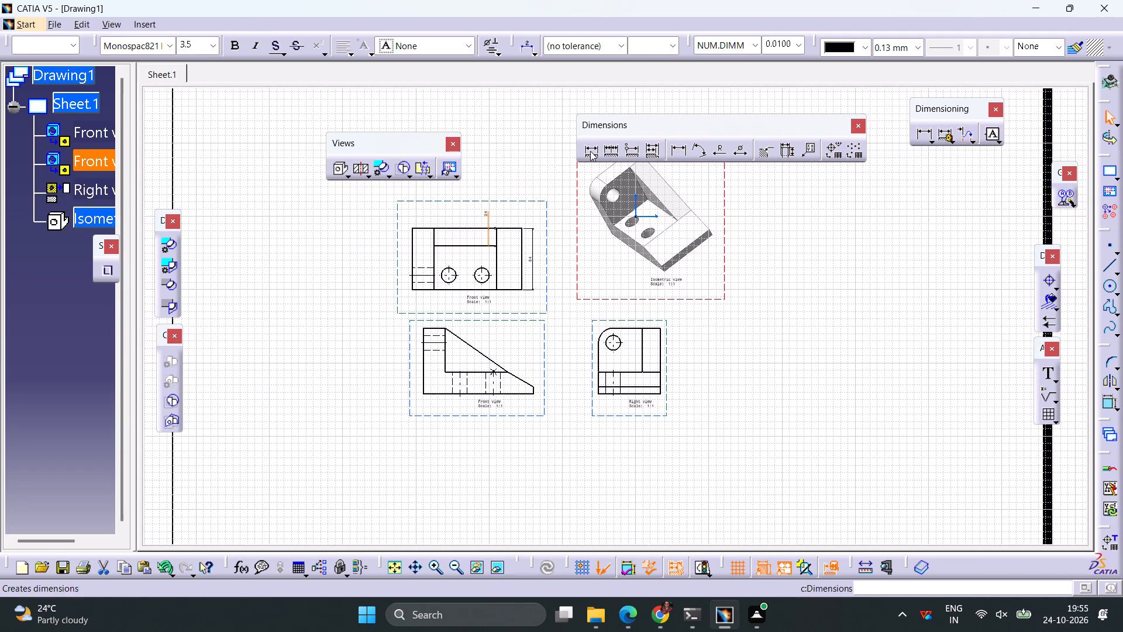
click(590, 151)
ctrl+middle_drag(556, 394, 563, 342)
middle_drag(535, 385, 634, 333)
click(561, 401)
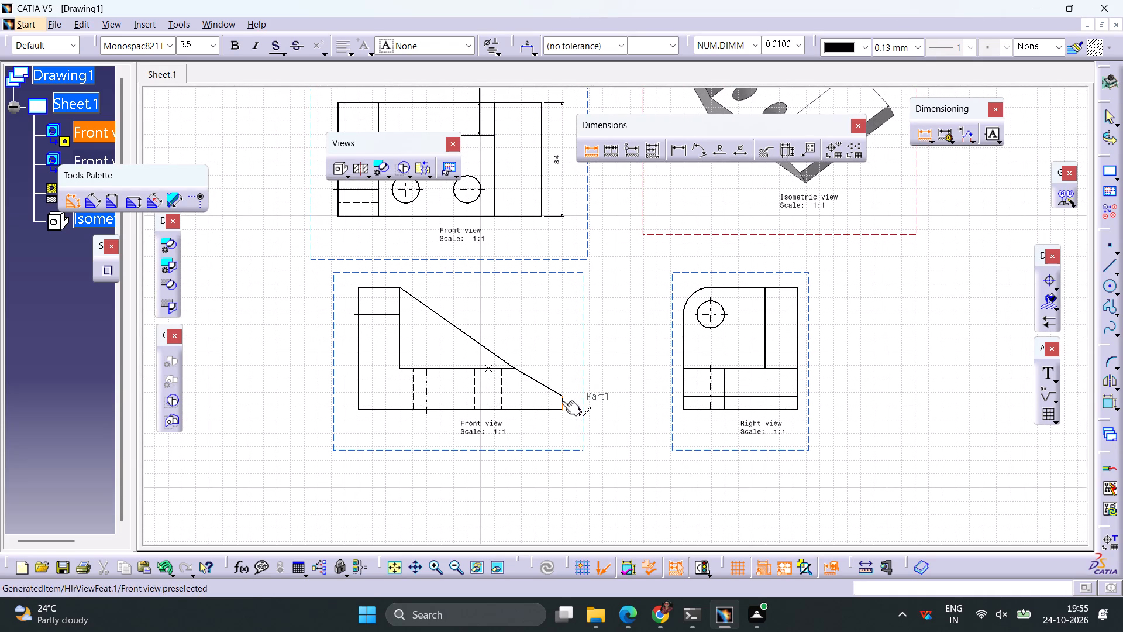
click(594, 418)
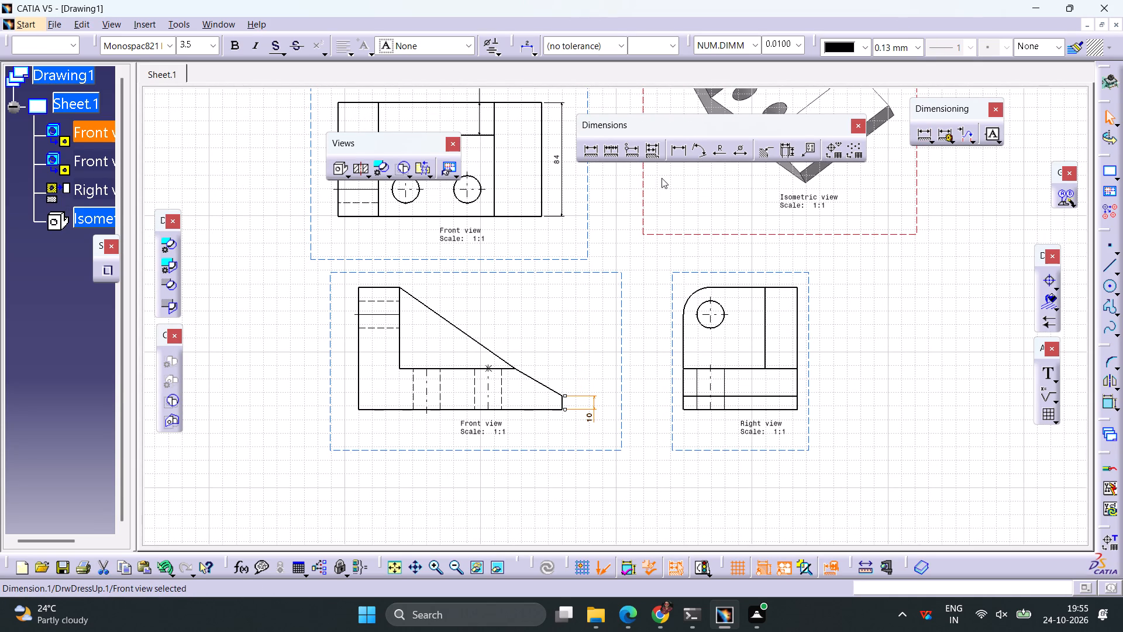
Dimension the rounded corner's radius and the hole's diameter in the right view.
click(720, 154)
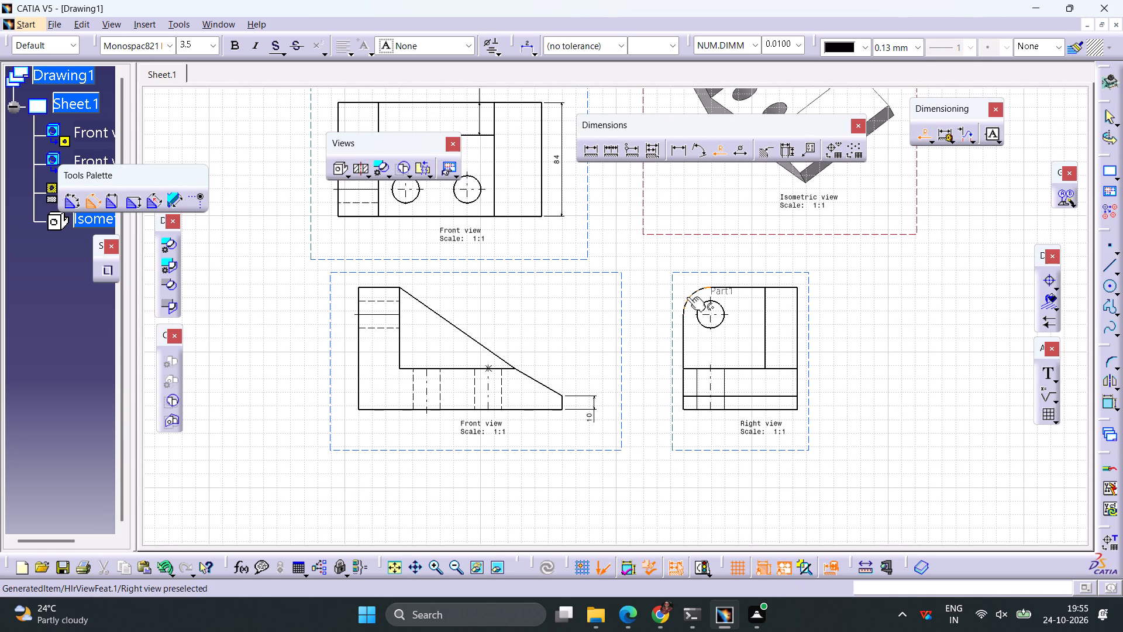
click(687, 296)
click(665, 280)
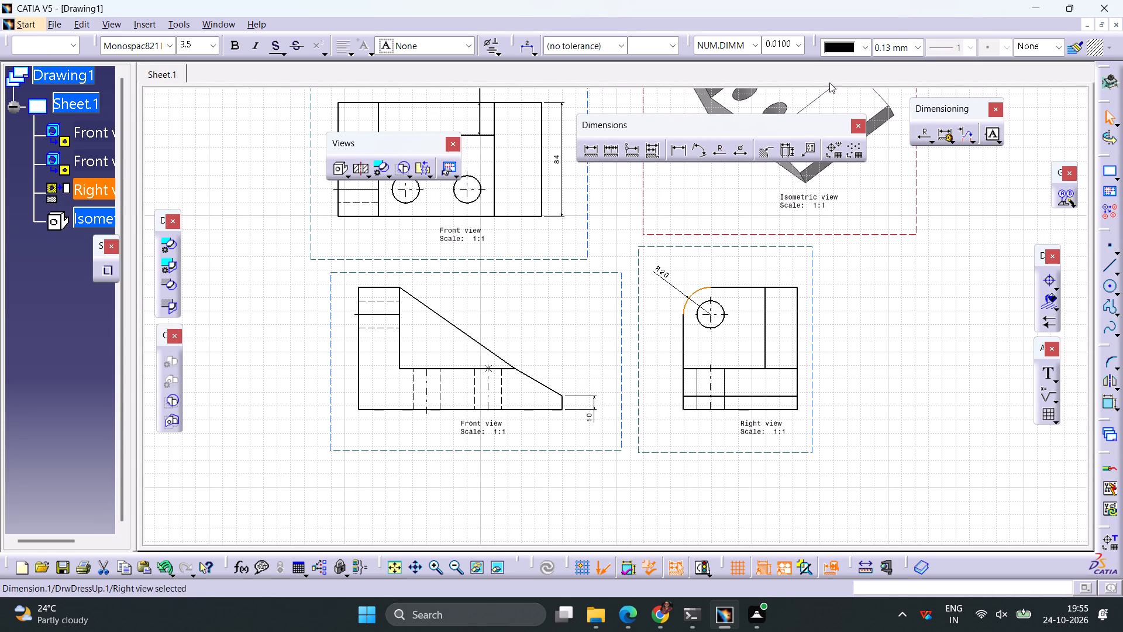
click(736, 153)
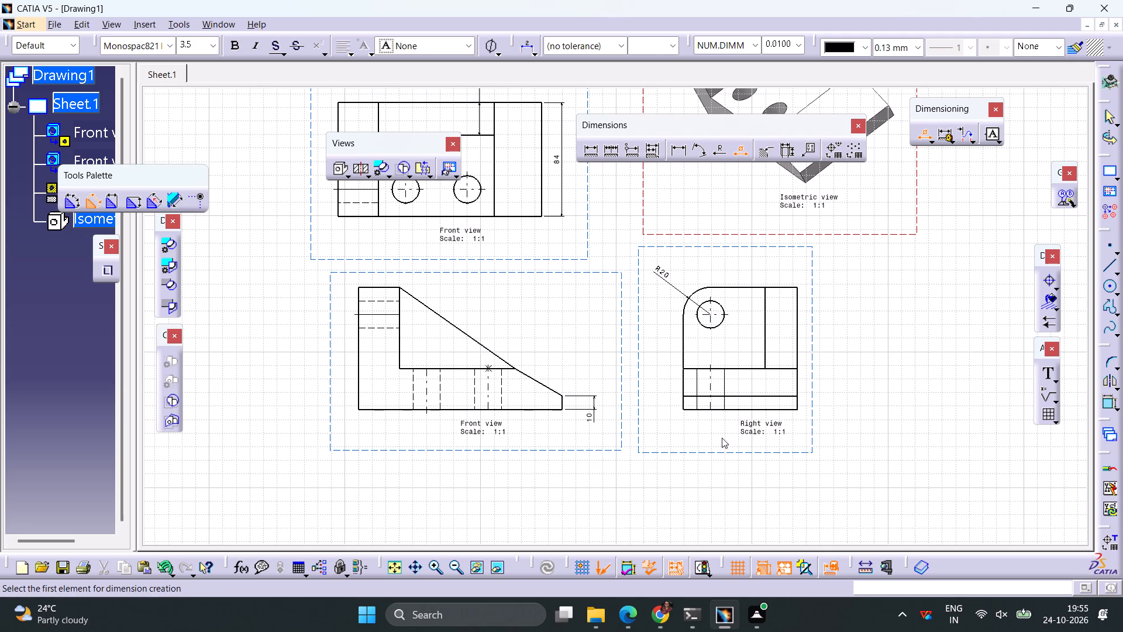
click(724, 322)
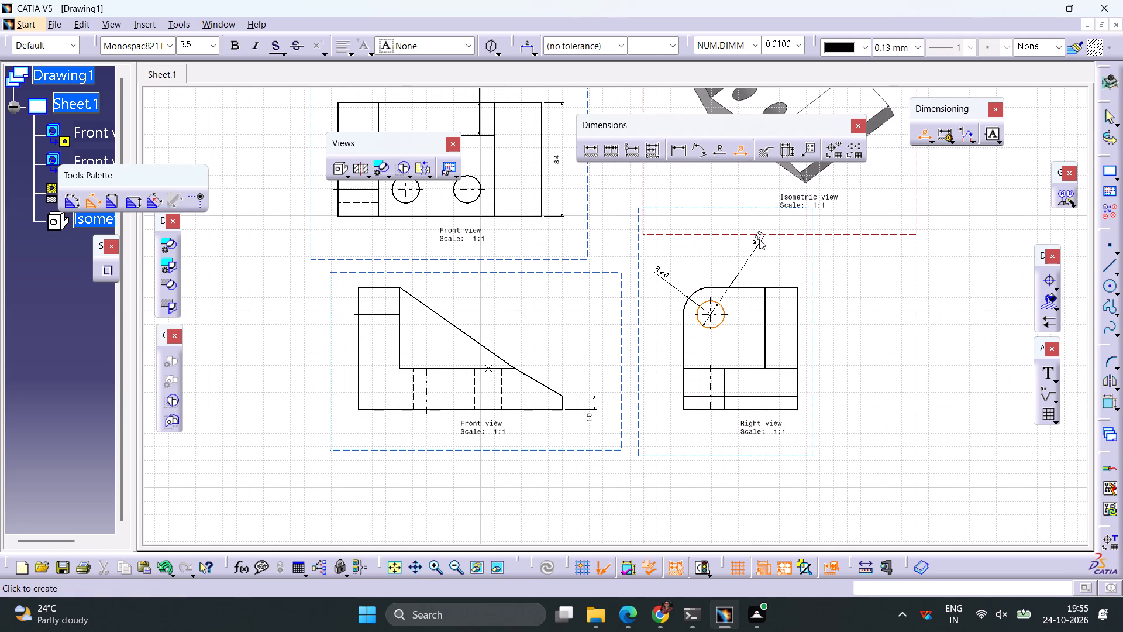
click(729, 269)
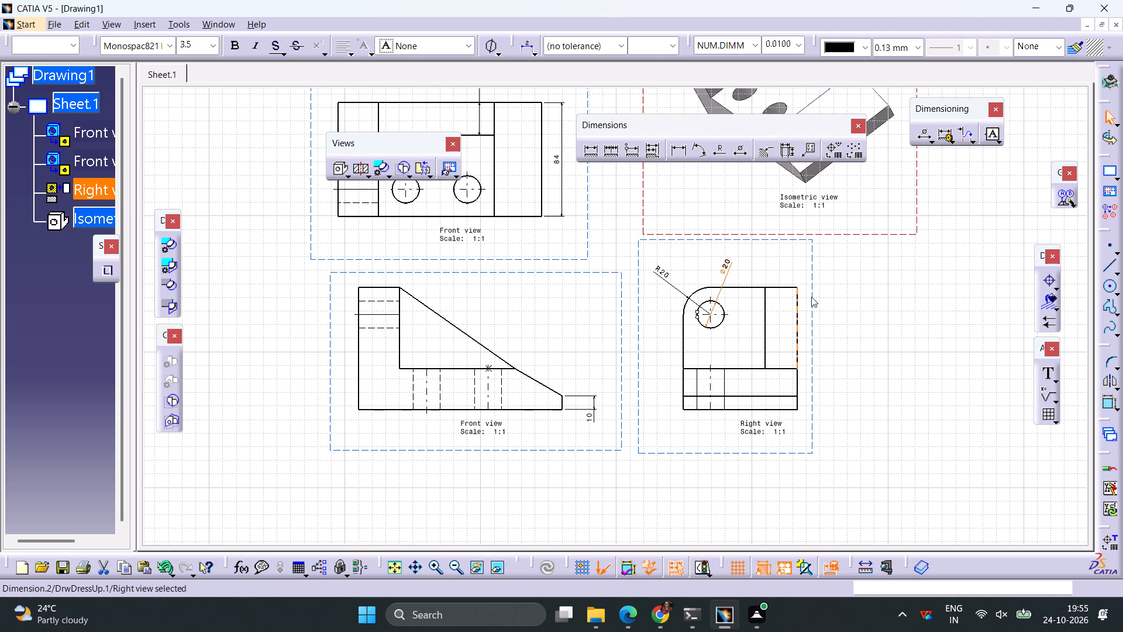
Dimension the right view's overall width below its outline and move the view label beneath that dimension.
click(591, 157)
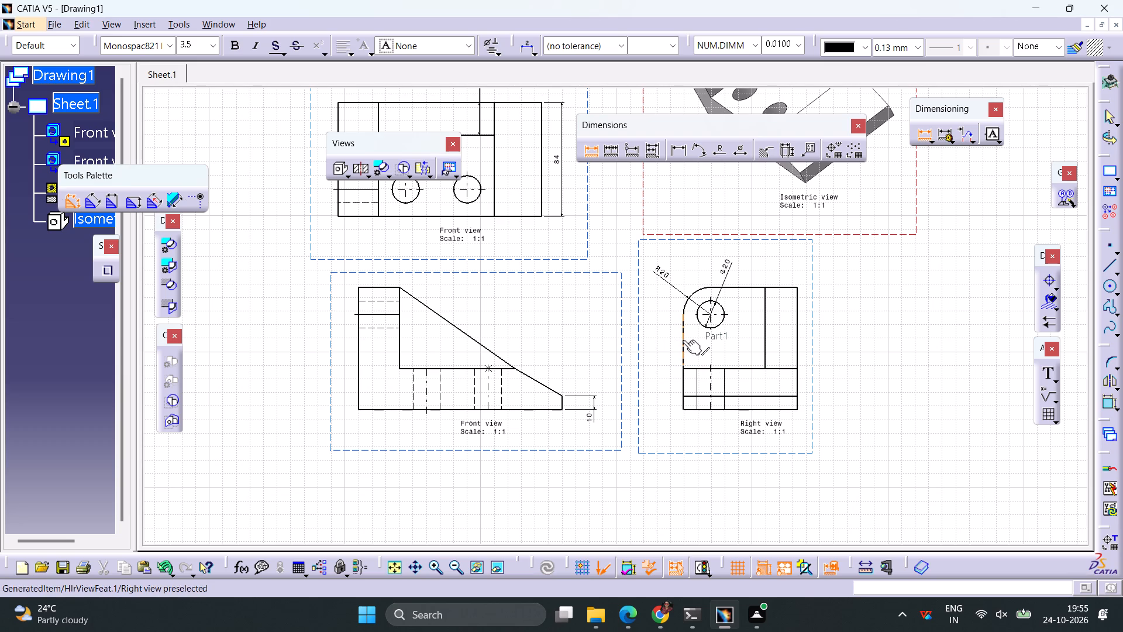
click(683, 340)
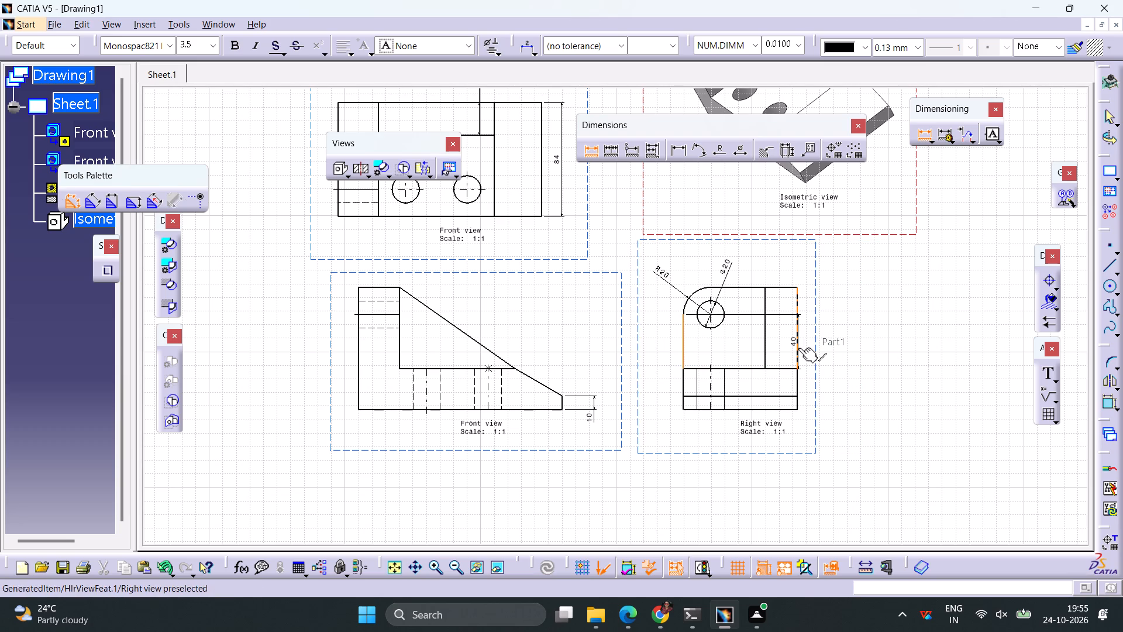
click(798, 348)
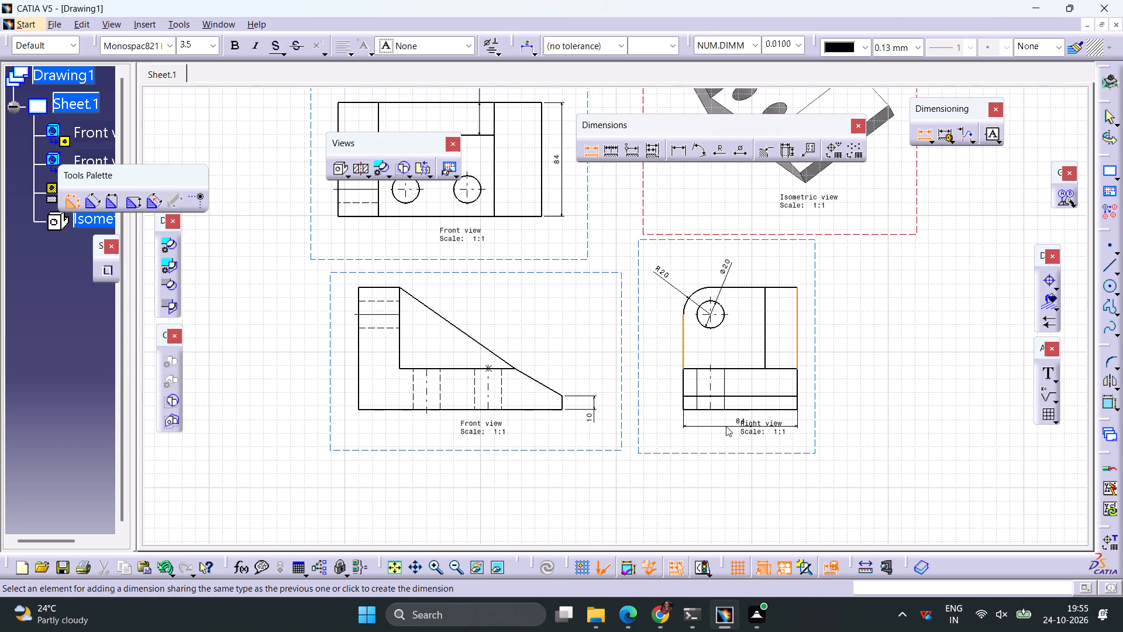
click(726, 426)
drag(756, 432, 732, 445)
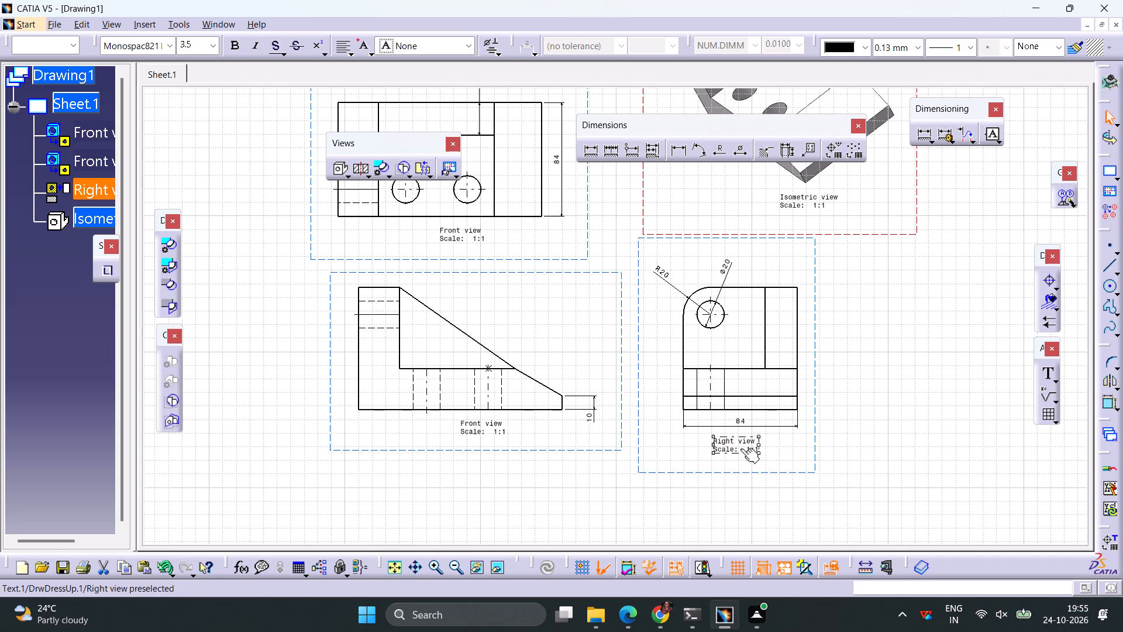
Dimension the overall base length of the lower L-shaped front view, placing it below the outline.
click(592, 157)
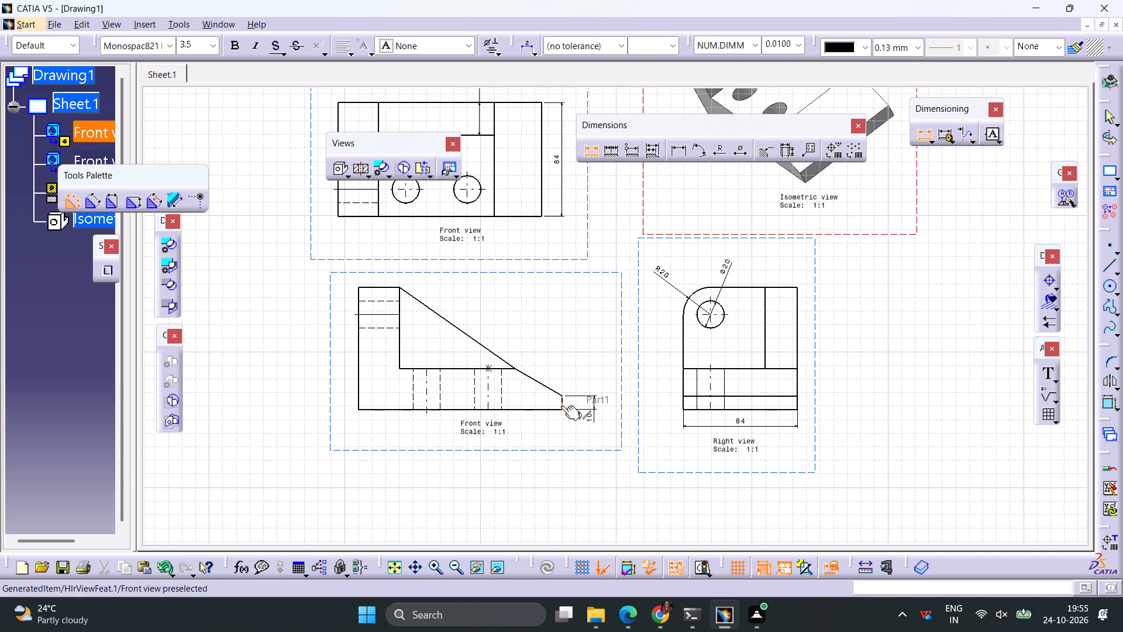
click(561, 406)
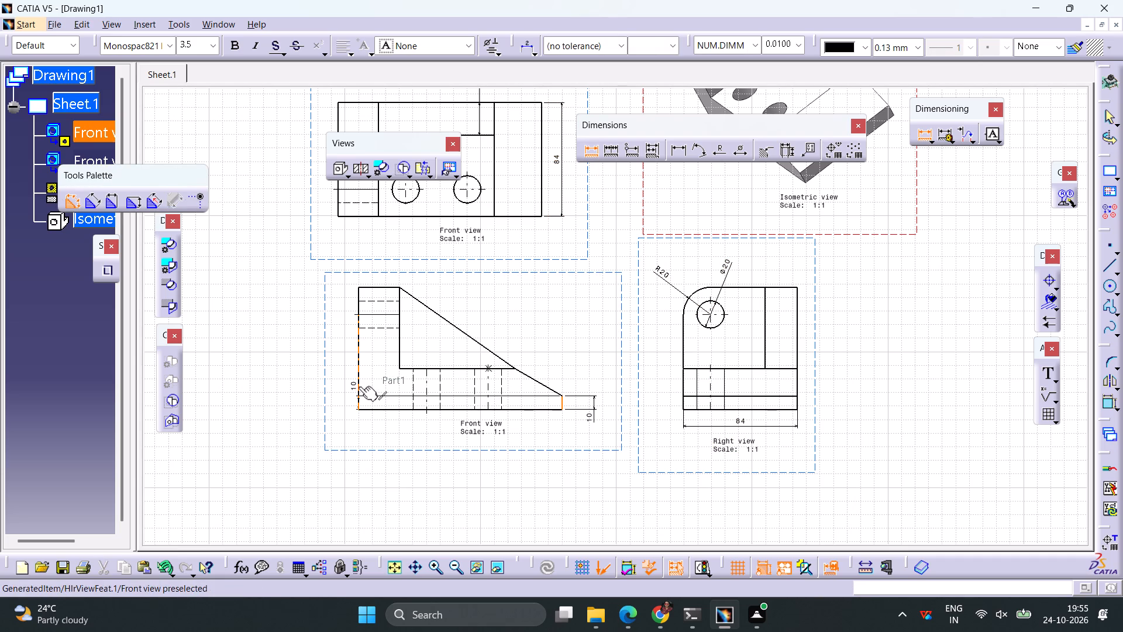
click(359, 386)
click(417, 425)
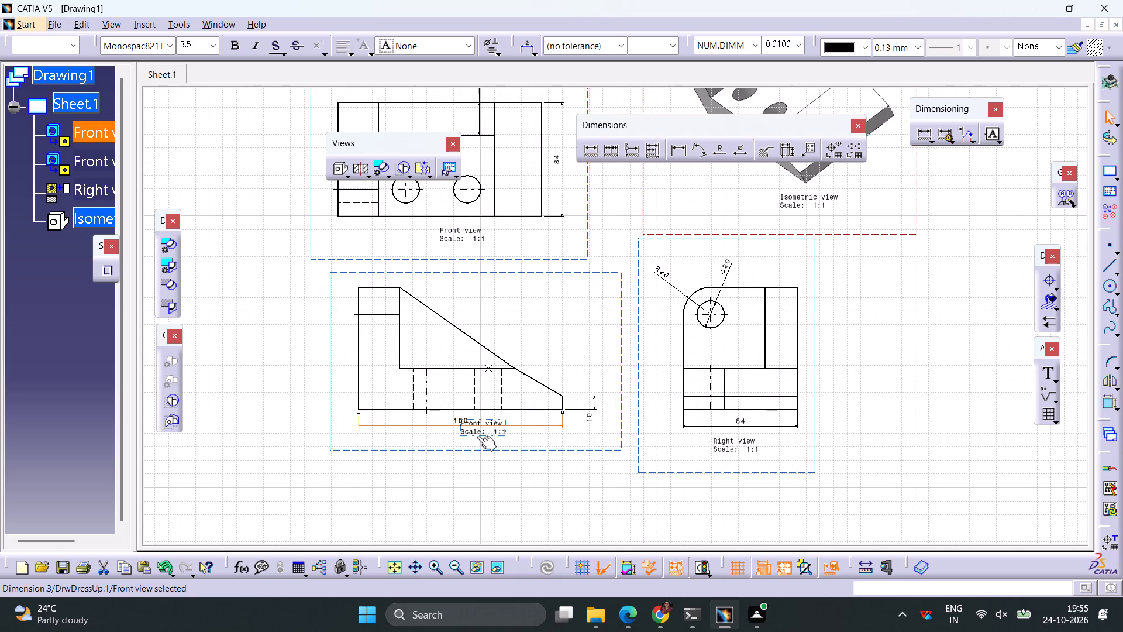
Move the lower front view's label beneath its overall length dimension.
drag(477, 435, 474, 456)
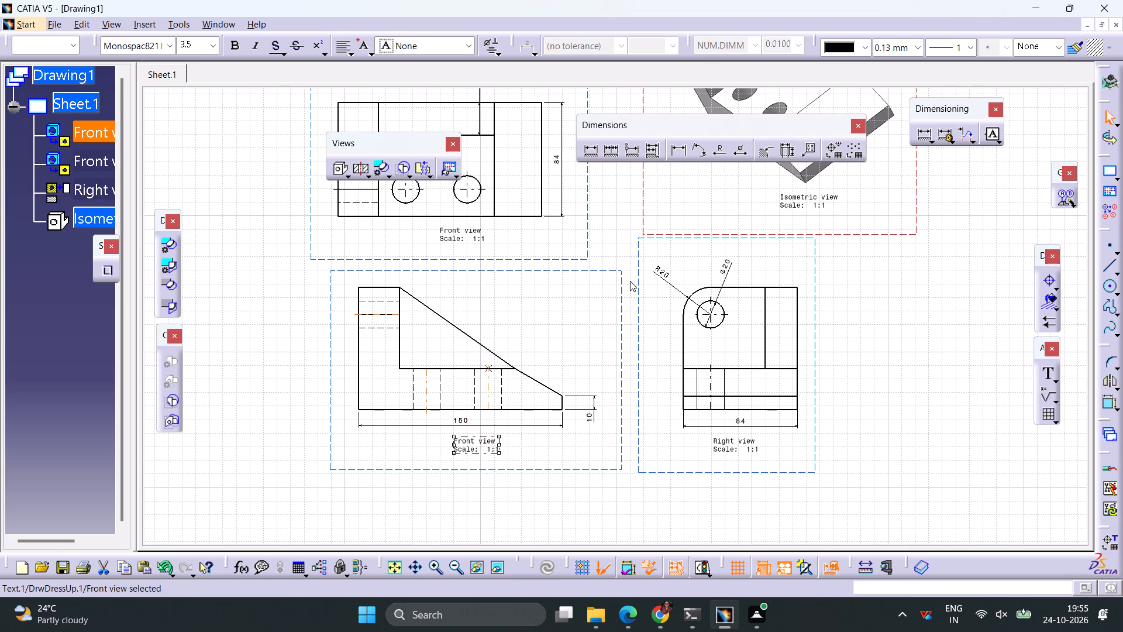
Dimension the base thickness beside the upright in the lower front view and the upright's thickness above the outline.
click(671, 155)
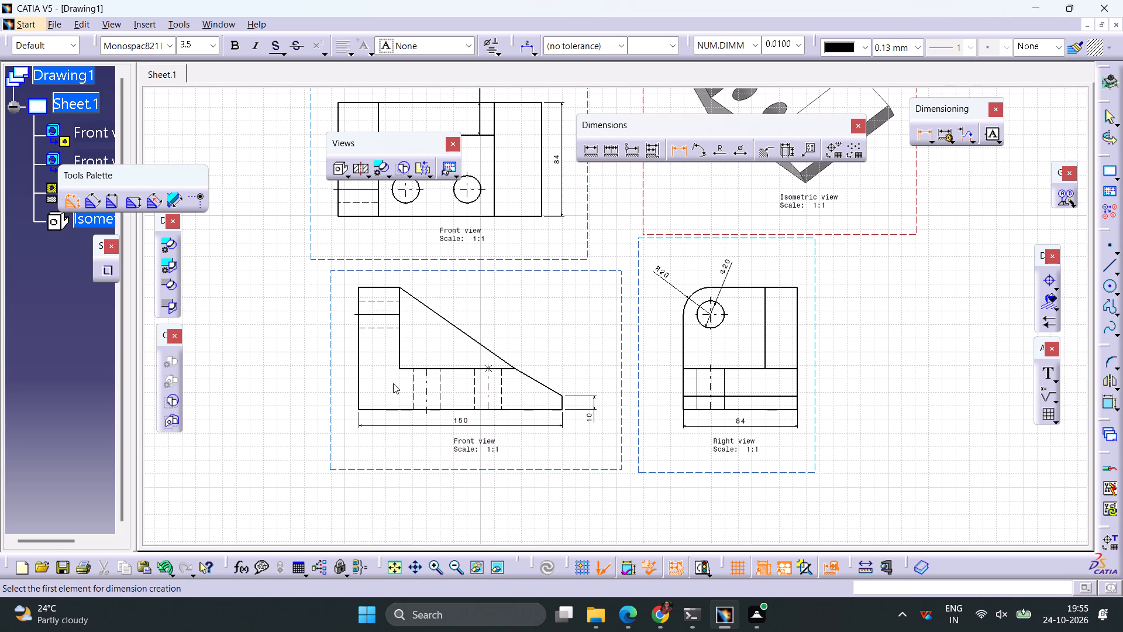
click(408, 367)
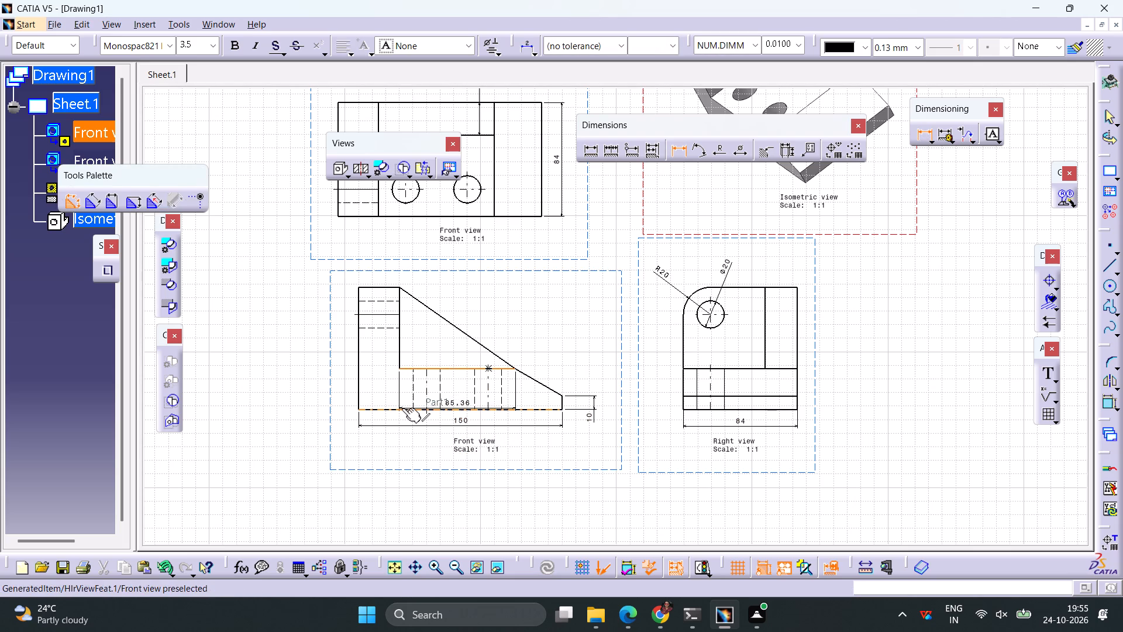
click(402, 408)
click(339, 392)
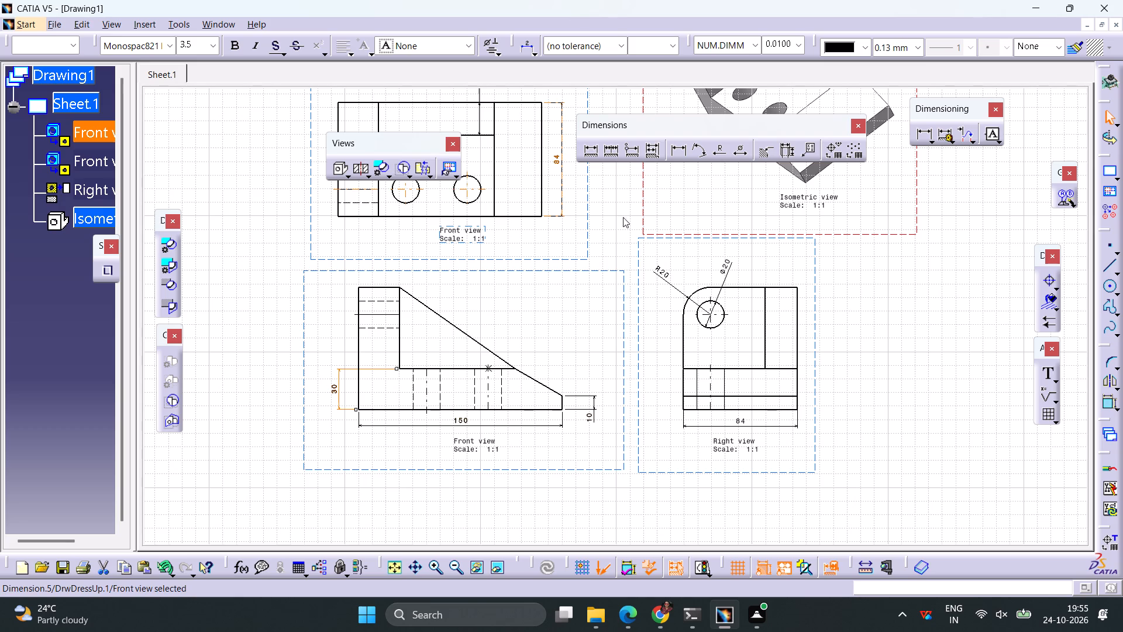
click(590, 155)
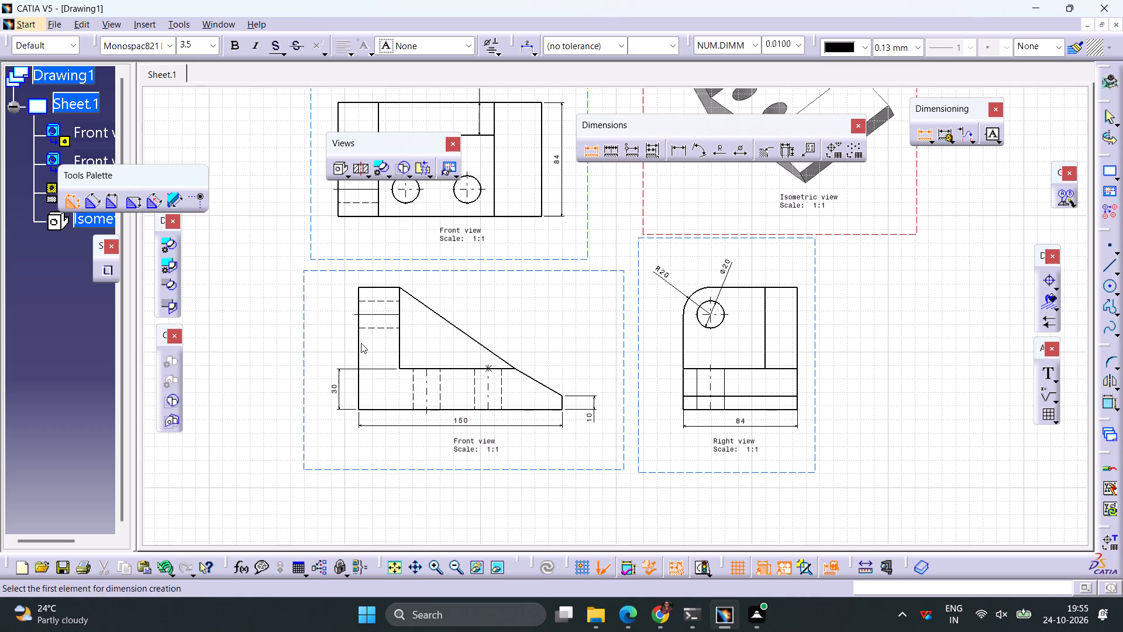
click(359, 345)
click(401, 347)
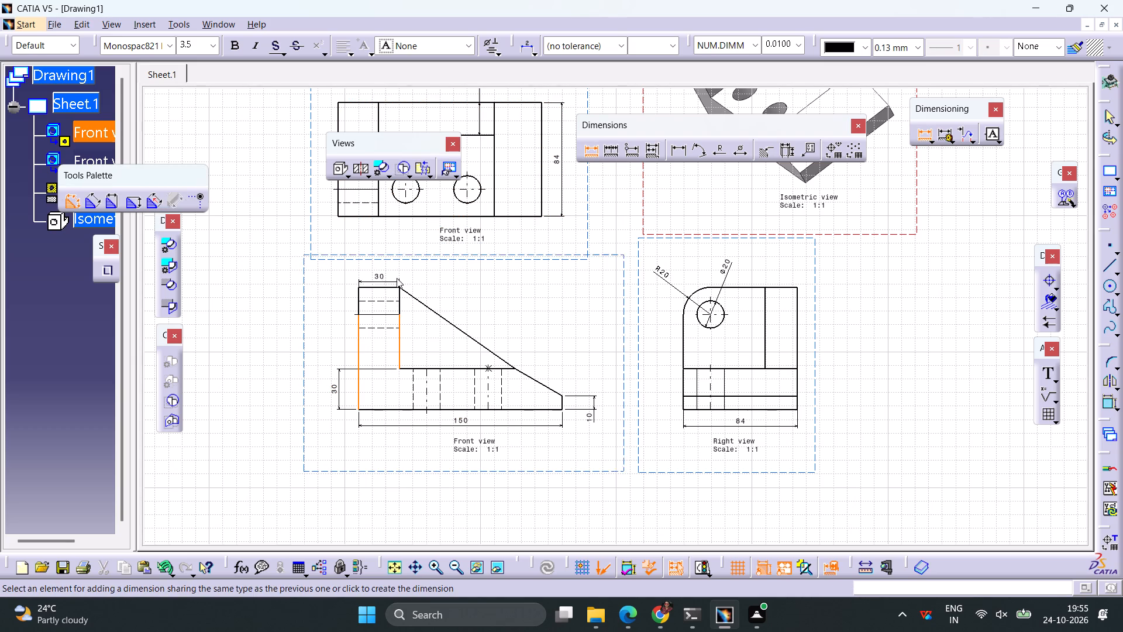
click(396, 274)
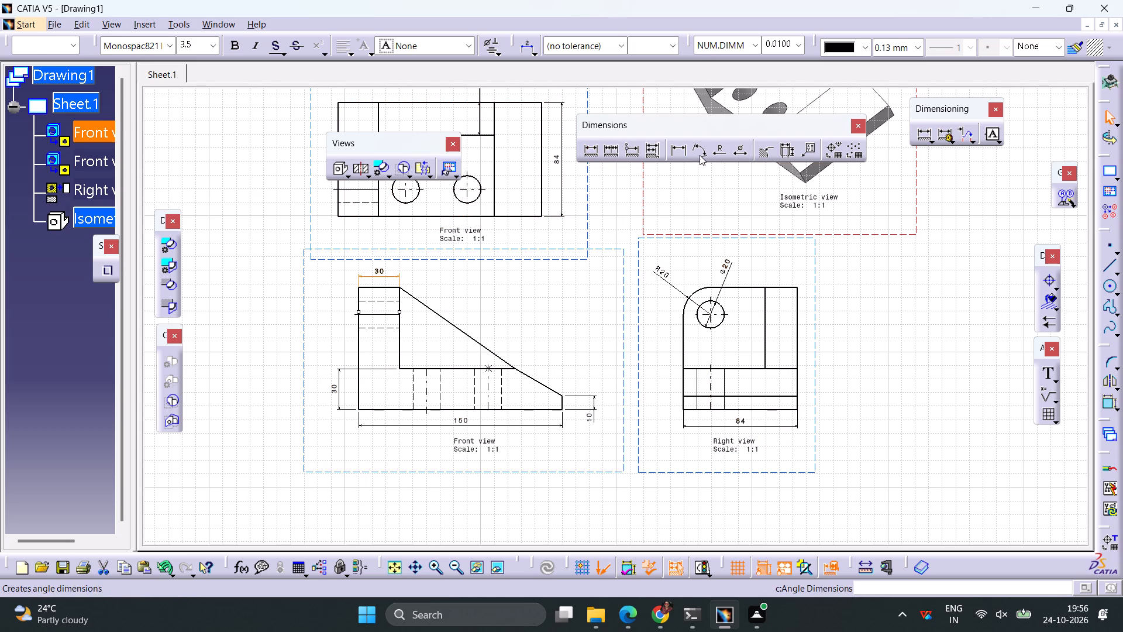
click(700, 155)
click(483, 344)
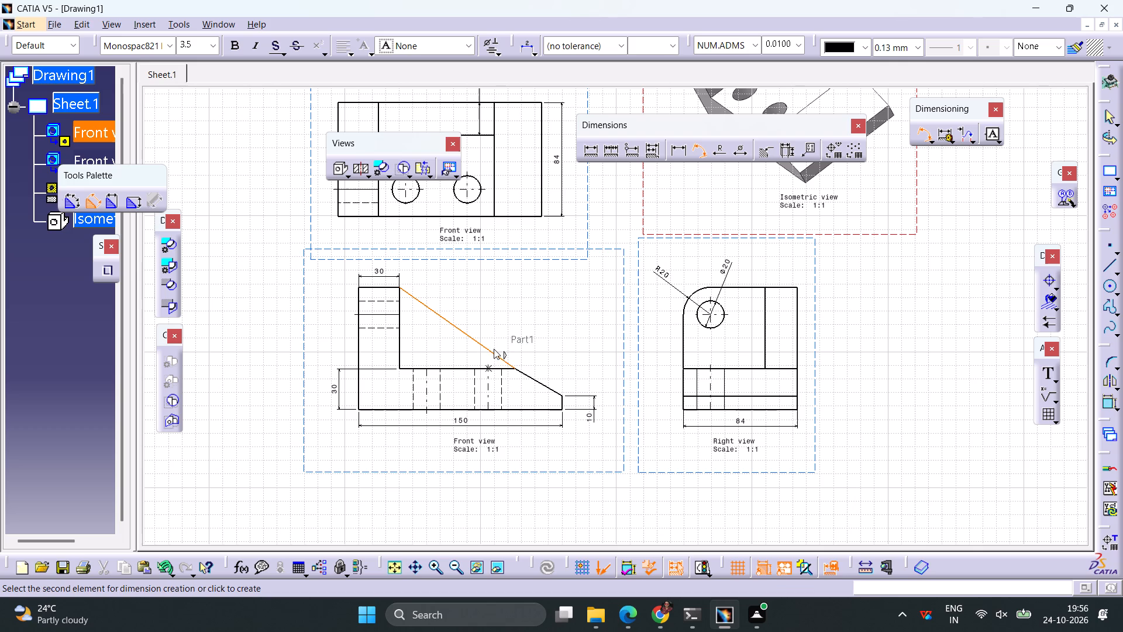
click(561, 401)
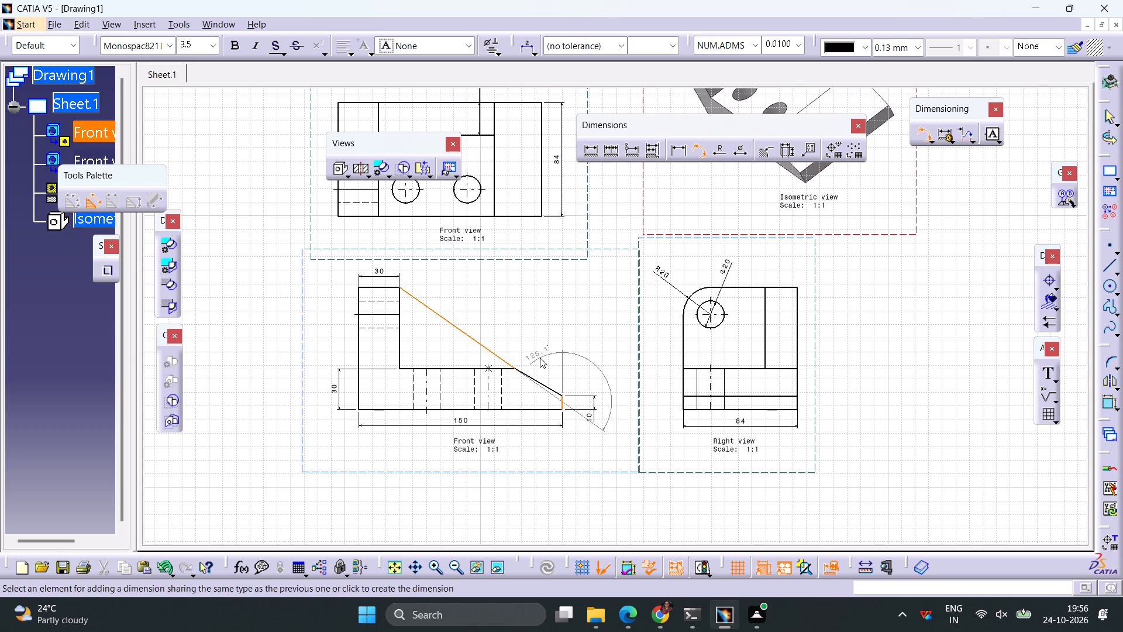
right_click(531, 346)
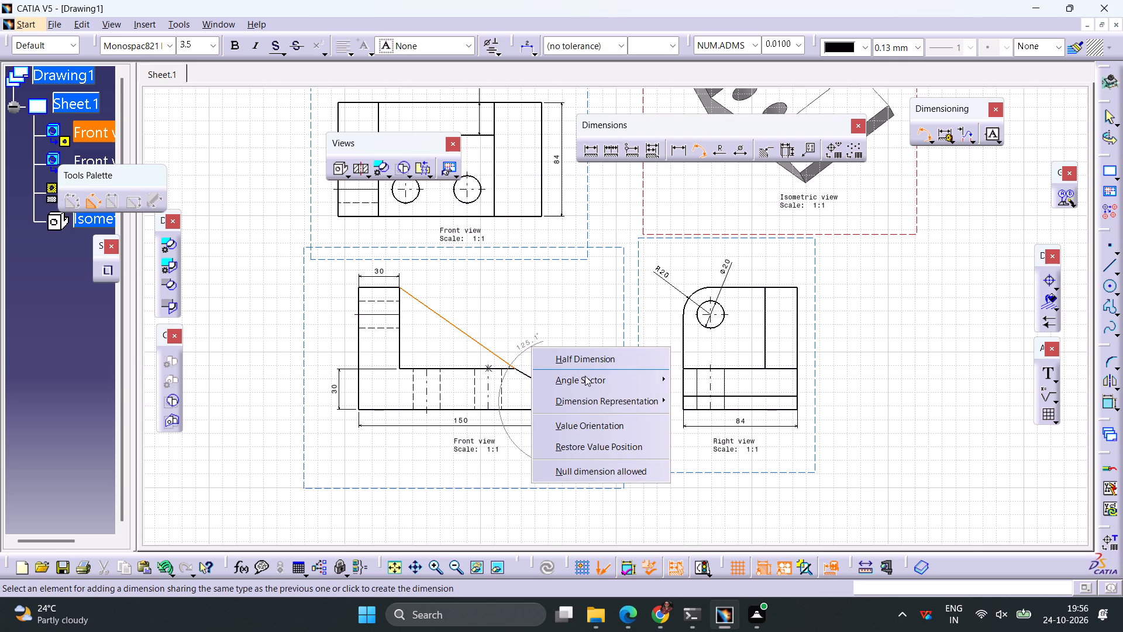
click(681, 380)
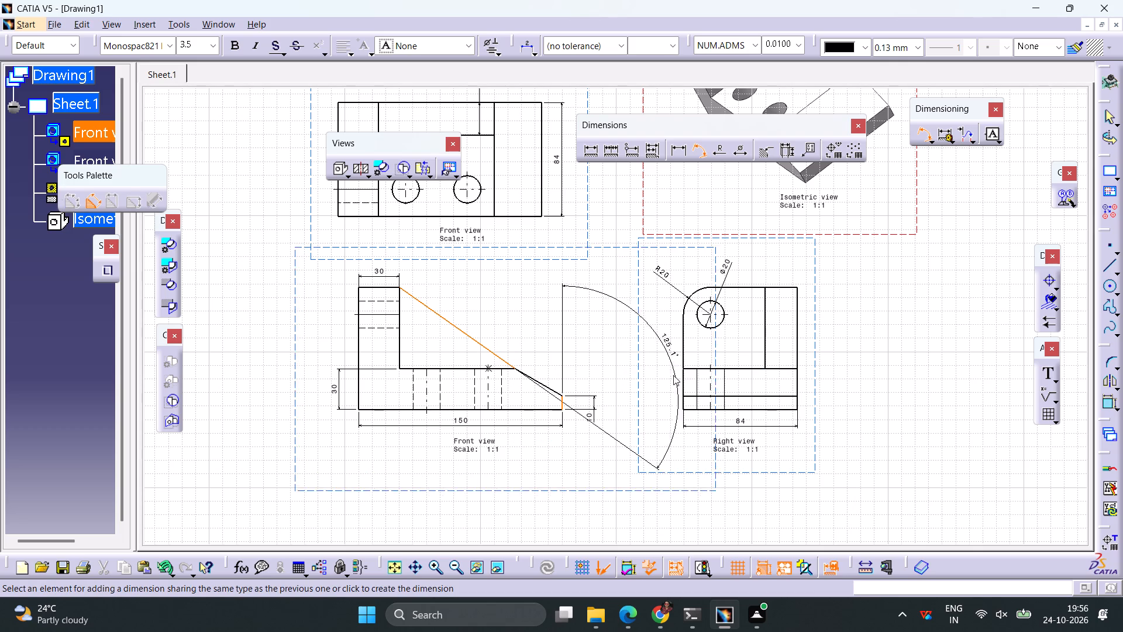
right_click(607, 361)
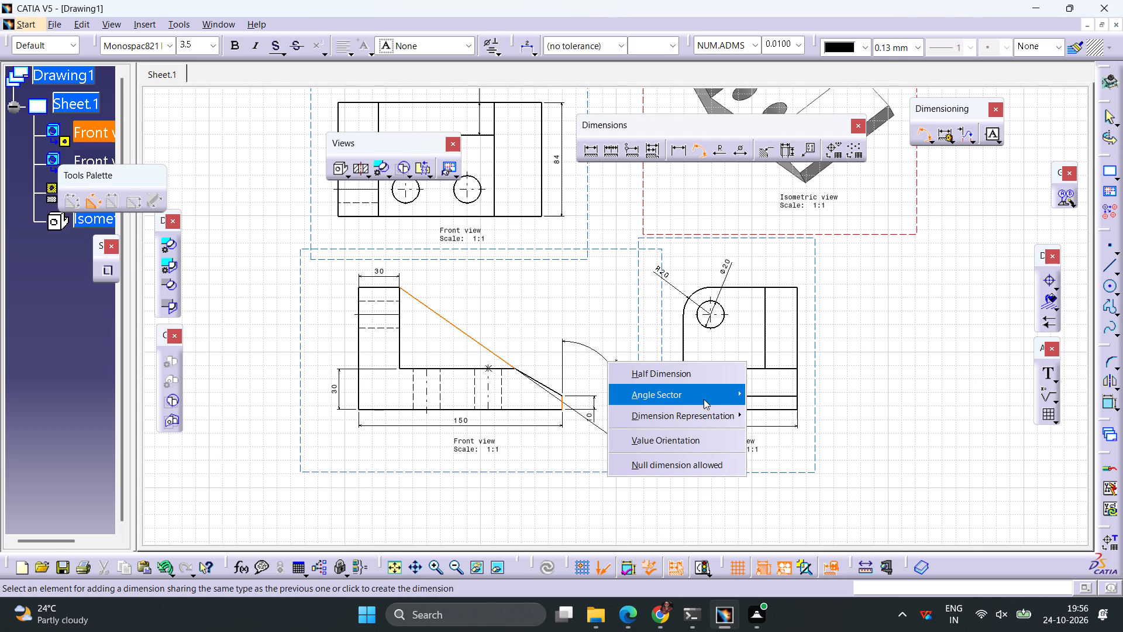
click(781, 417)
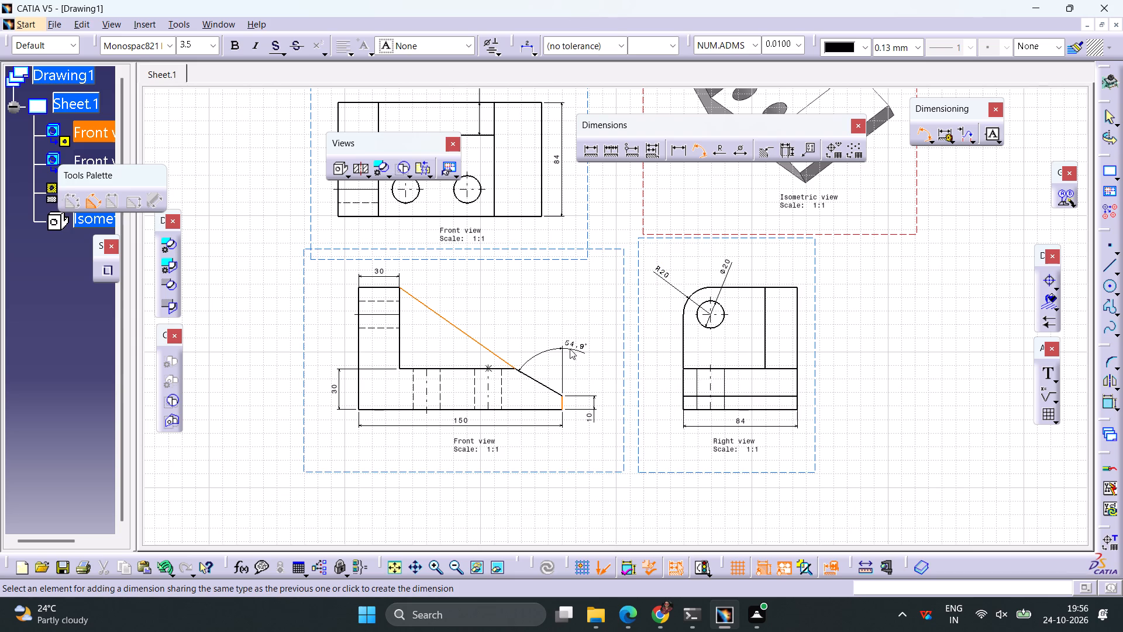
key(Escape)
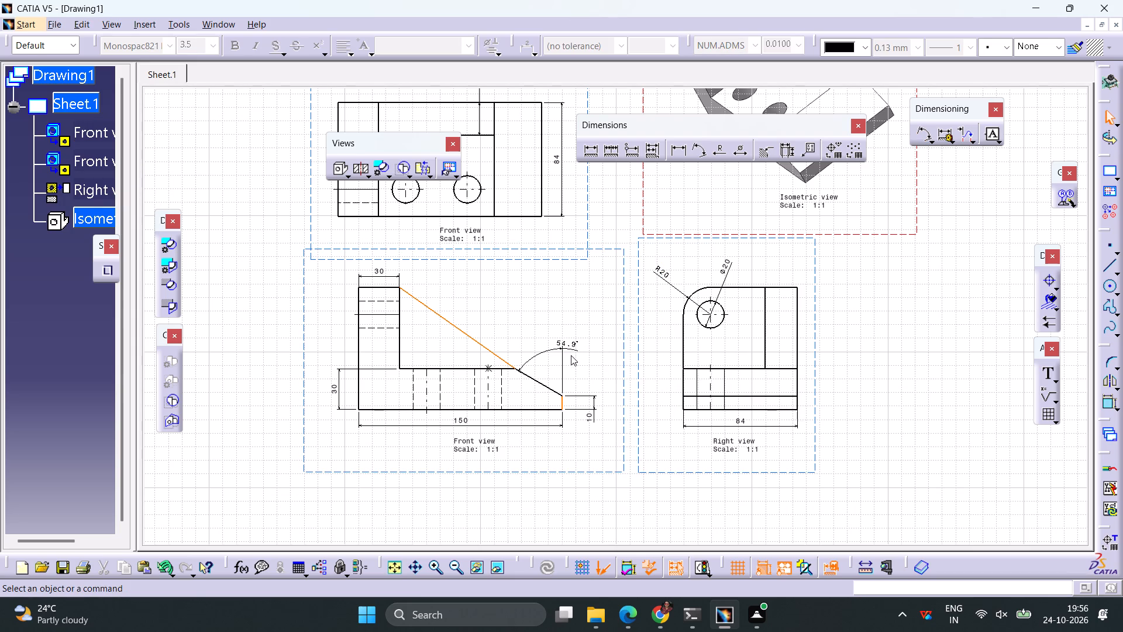
Dimension the angle between the short lower sloped edge and the short vertical end edge in the lower front view, using angle Sector 2.
click(699, 156)
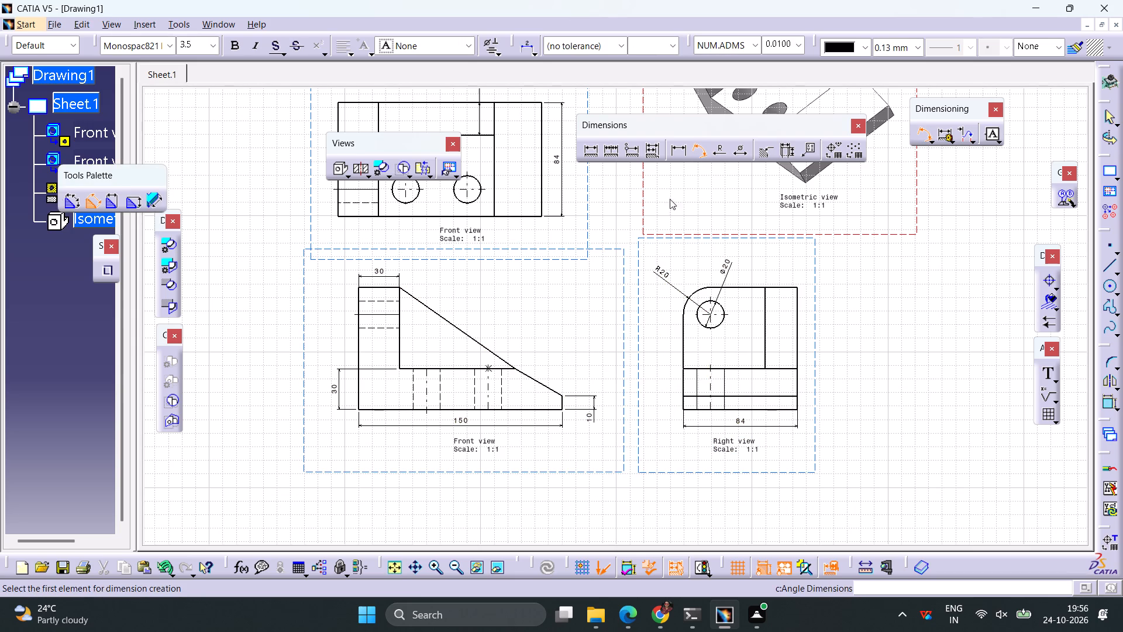
click(536, 379)
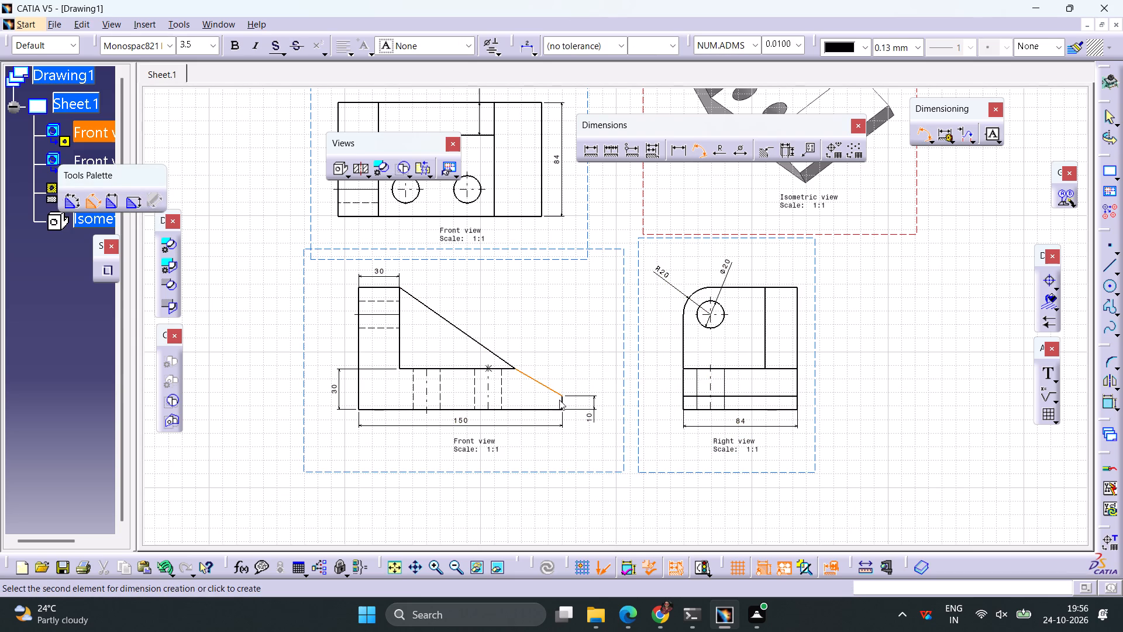
click(563, 401)
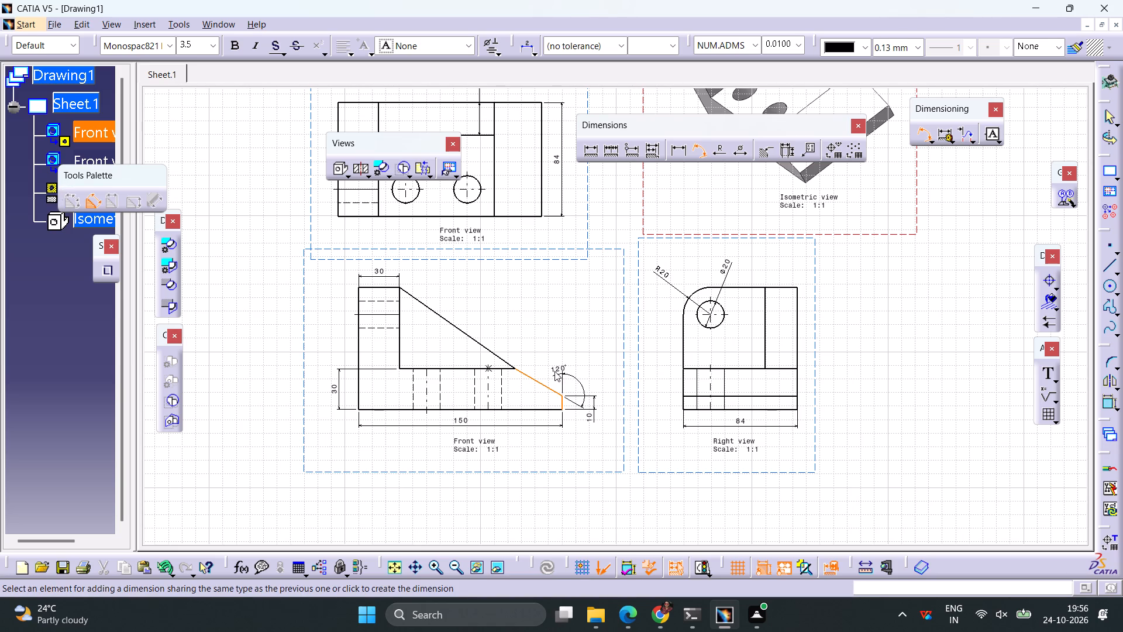
right_click(554, 370)
click(713, 427)
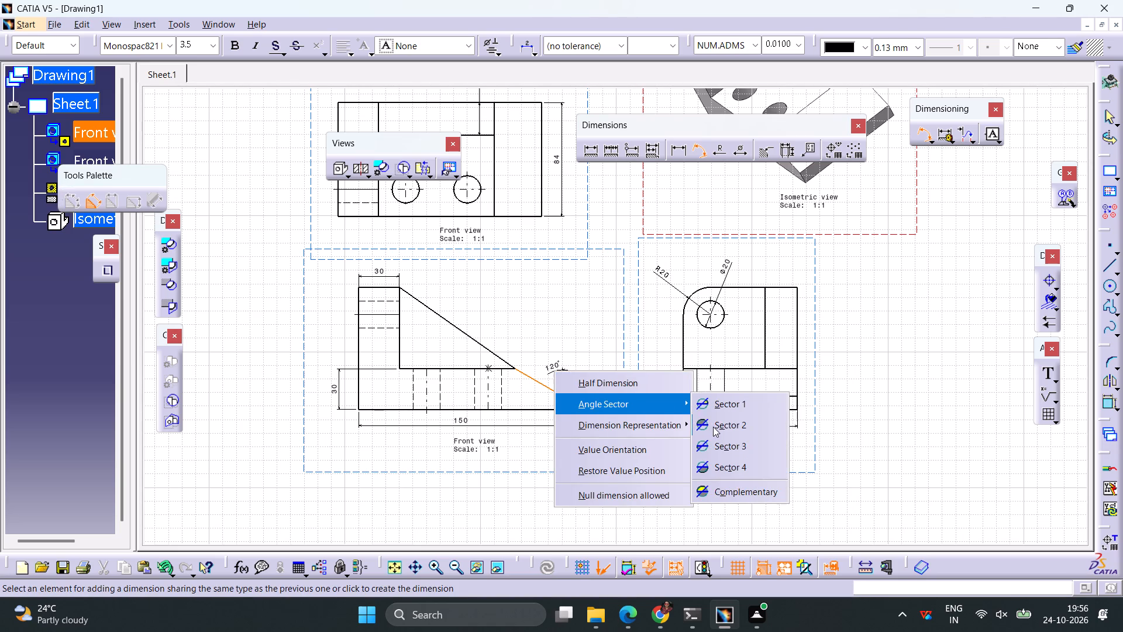
click(553, 368)
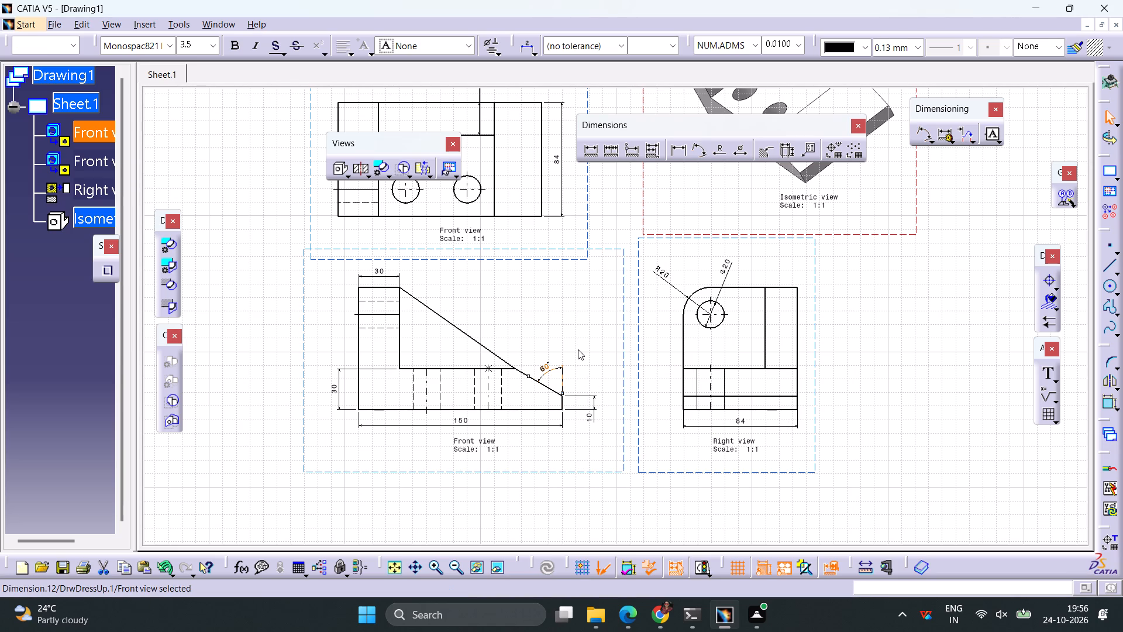
click(578, 348)
Save the drawing as Drawing1 in CATDrawing format in the internship folder.
ctrl+middle_drag(580, 322, 580, 365)
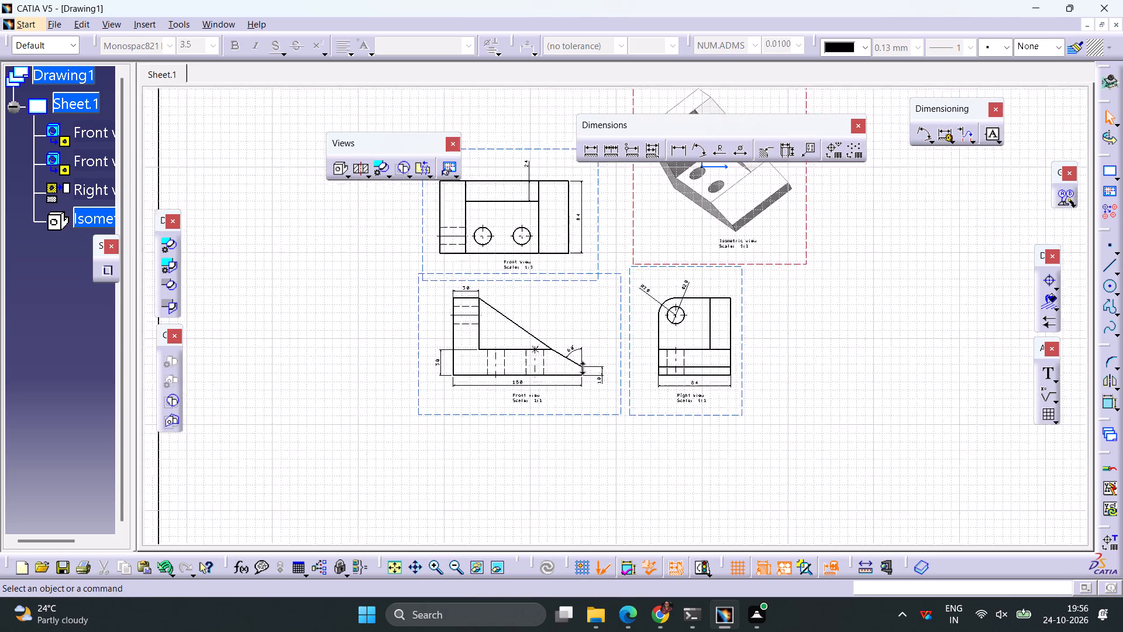
ctrl+middle_drag(580, 365, 580, 395)
click(46, 23)
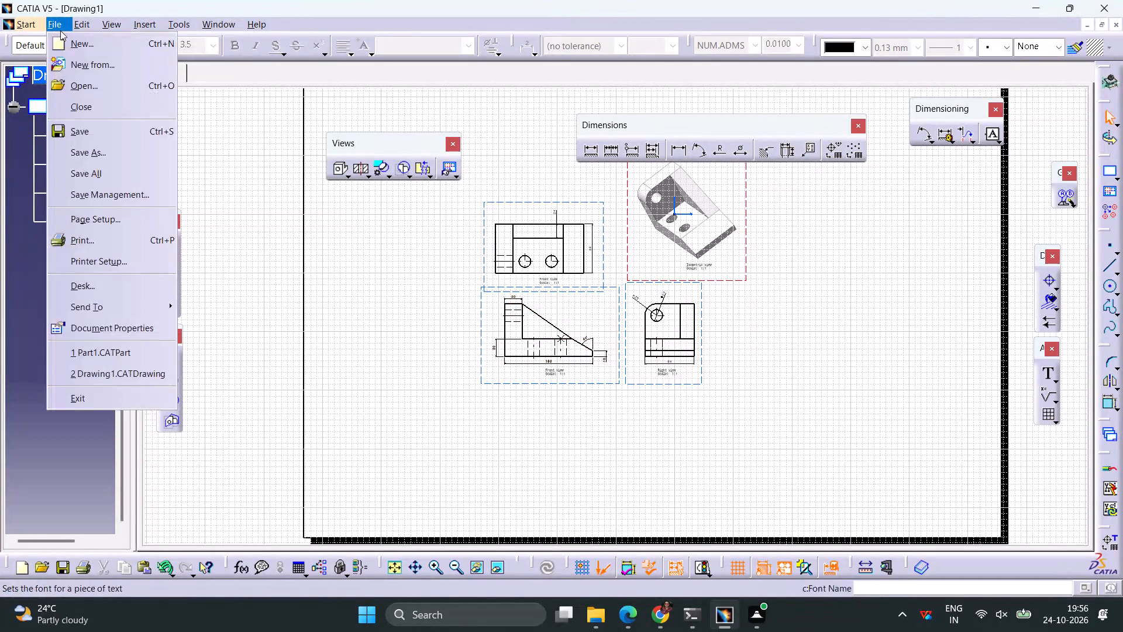
click(90, 152)
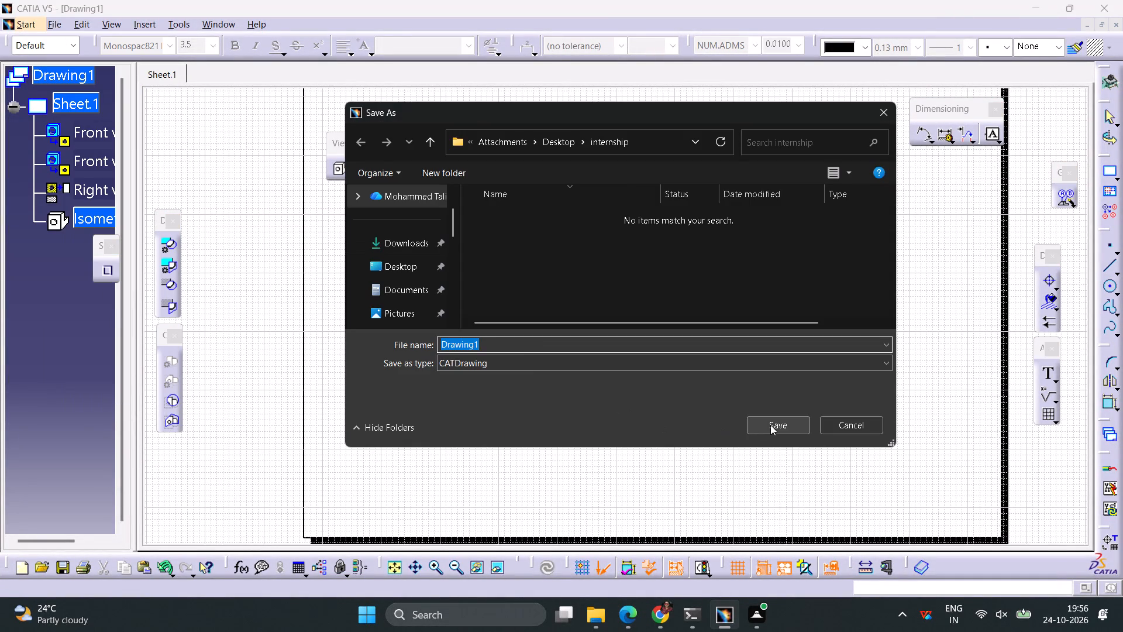
click(770, 425)
click(656, 322)
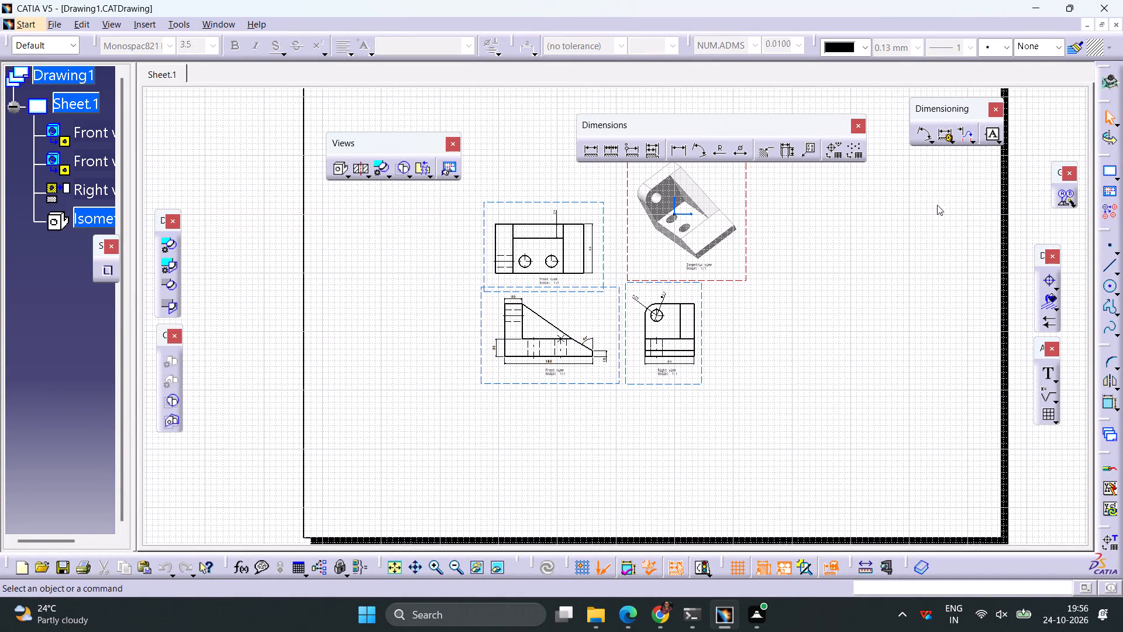
Close the drawing document and the part document.
click(1114, 28)
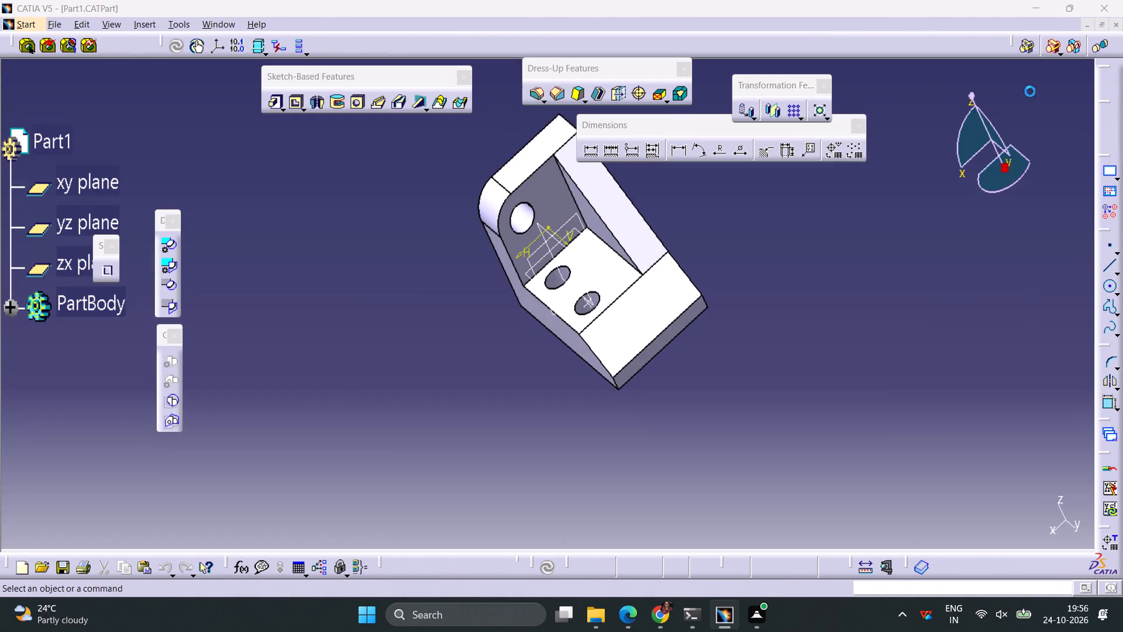
click(593, 338)
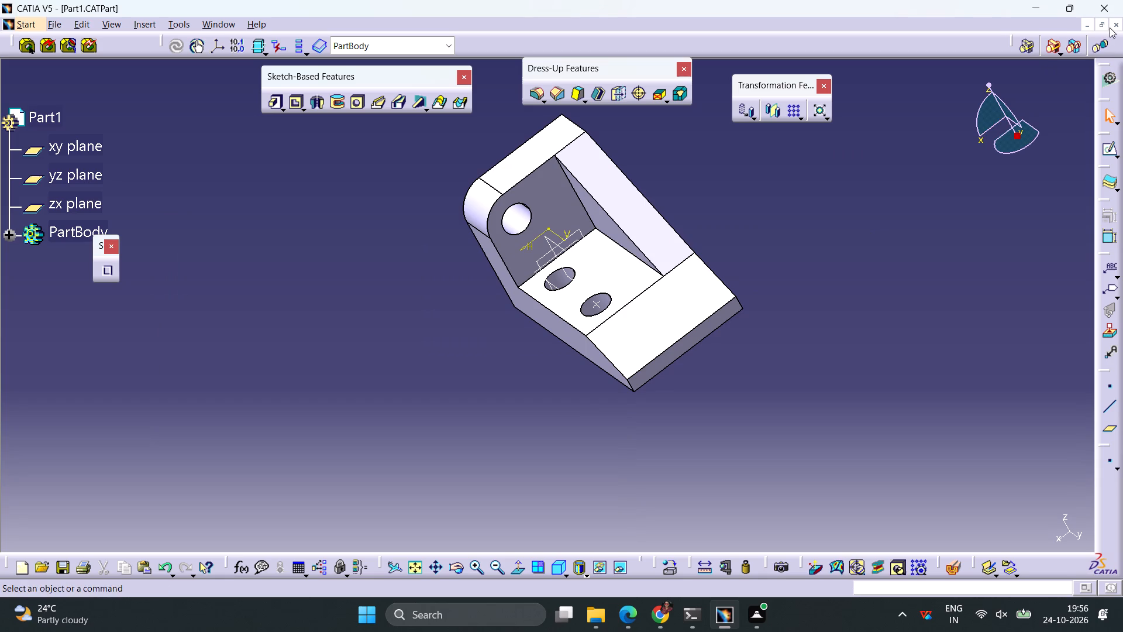
click(1112, 26)
Stop the macro recording.
click(112, 272)
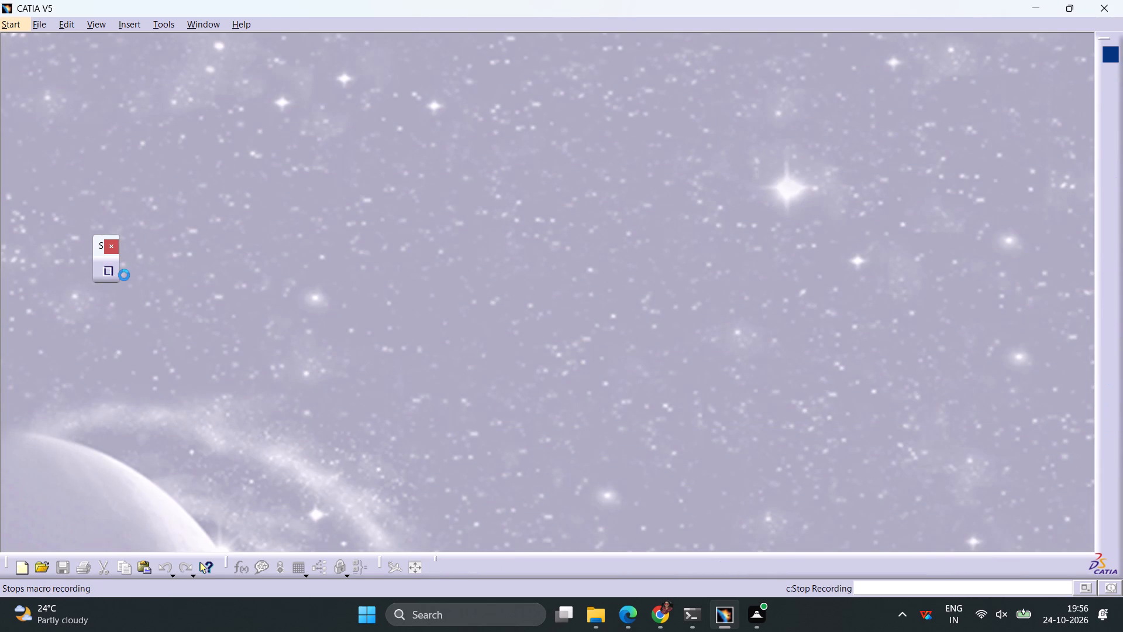